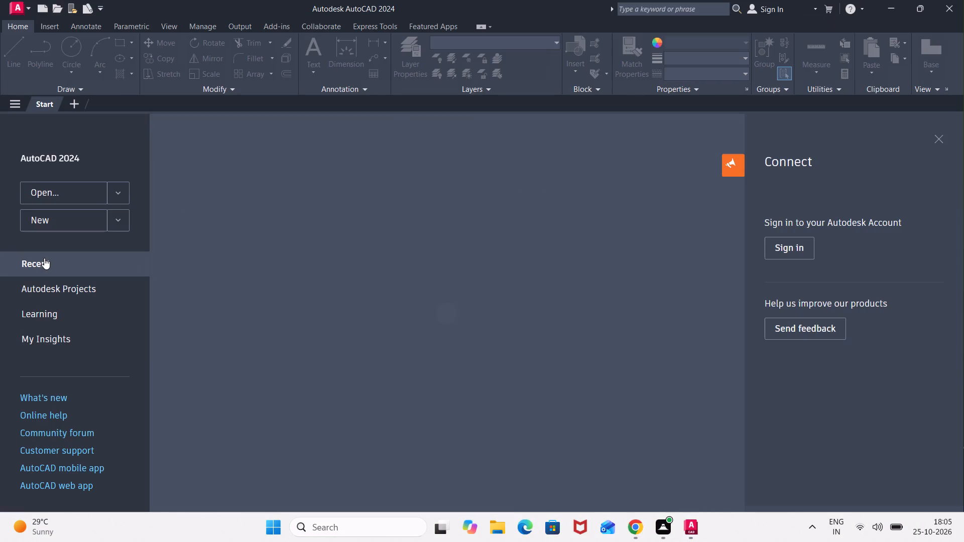
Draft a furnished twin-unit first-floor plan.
Create a new blank drawing.
{"action": "double_click", "coordinate": [85, 216]}
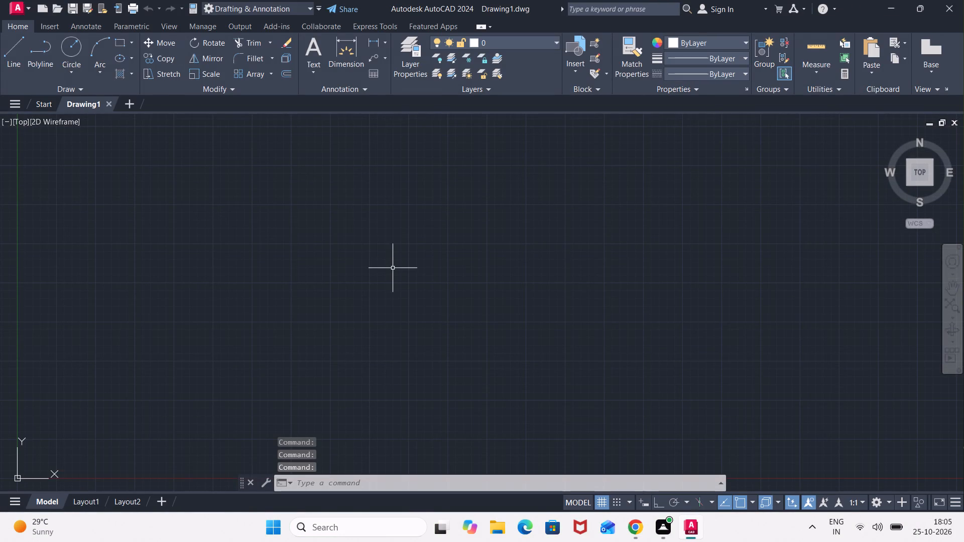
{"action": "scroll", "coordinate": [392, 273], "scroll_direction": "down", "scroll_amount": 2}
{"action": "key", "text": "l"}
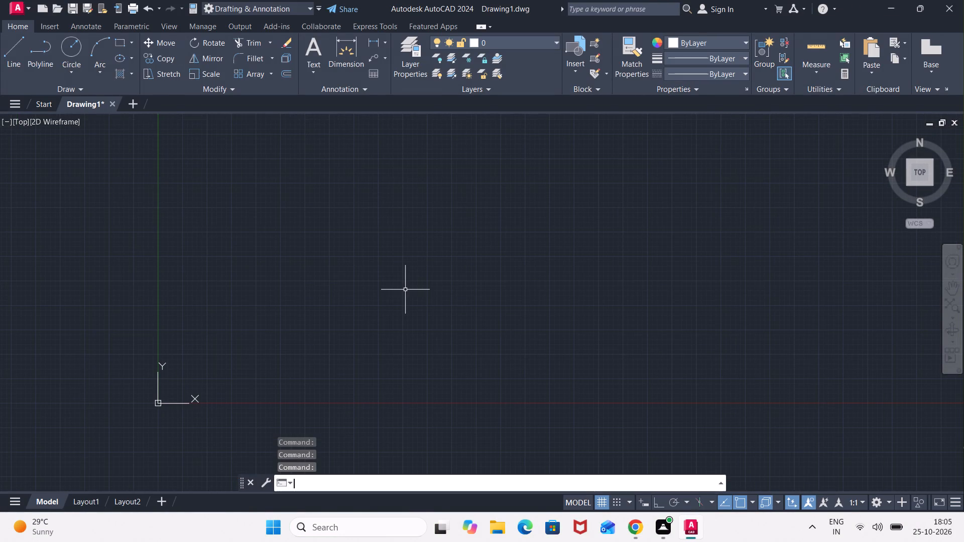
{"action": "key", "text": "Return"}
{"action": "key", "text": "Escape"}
Open the Options dialog and accept its settings as they are.
{"action": "type", "text": "op"}
{"action": "key", "text": "Return"}
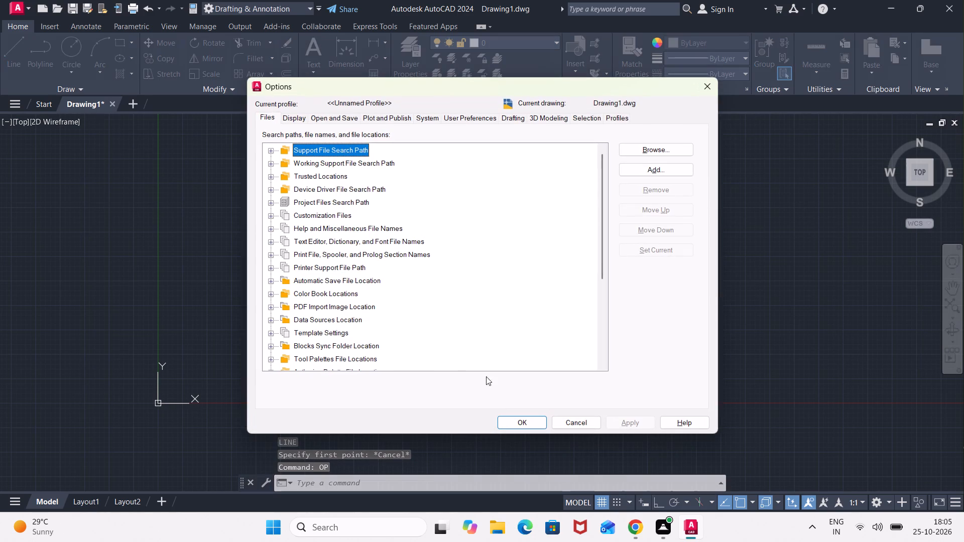
{"action": "left_click", "coordinate": [534, 419]}
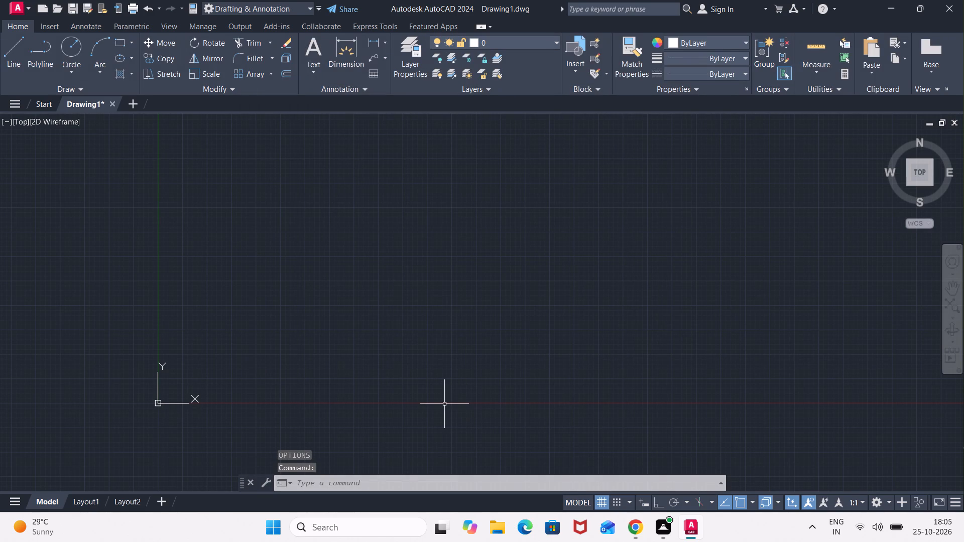
Turn on command log file recording with LOGFILEON.
{"action": "type", "text": "logf"}
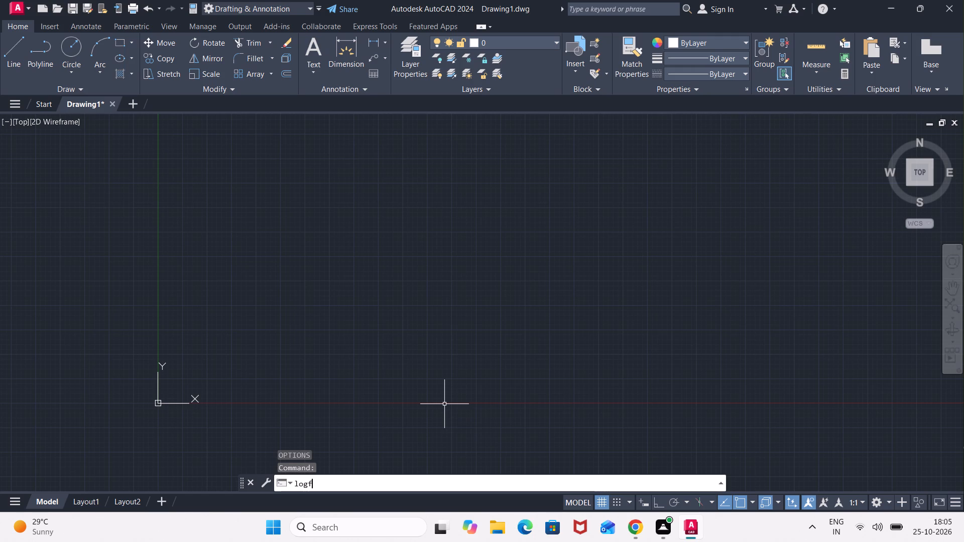
{"action": "key", "text": "Return"}
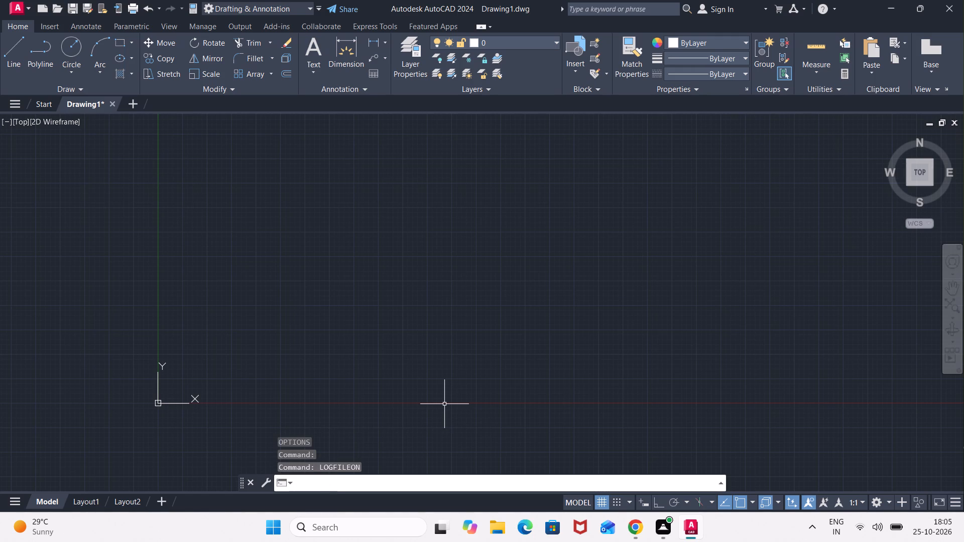
Save the drawing in the Documents folder under the name NFF.
{"action": "key", "text": "ctrl+s"}
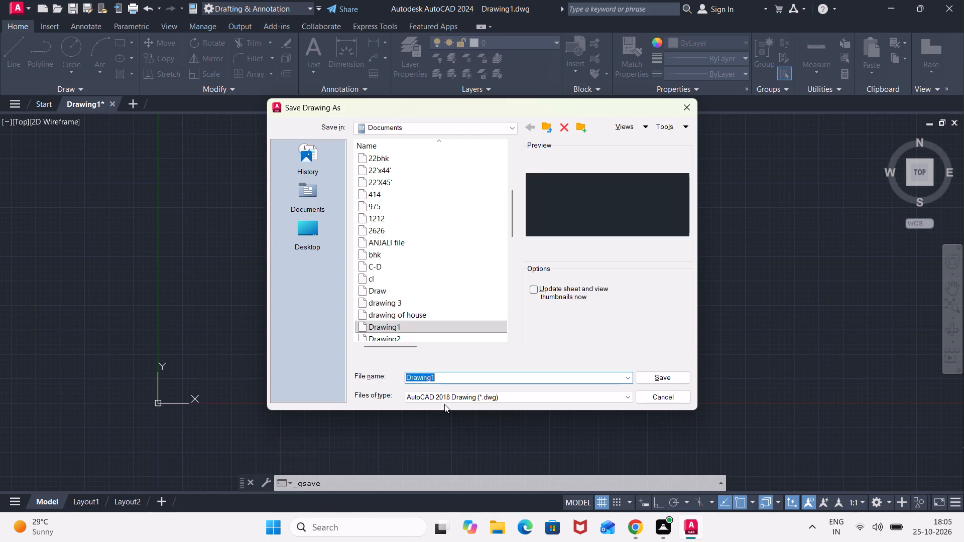
{"action": "key", "text": "Return"}
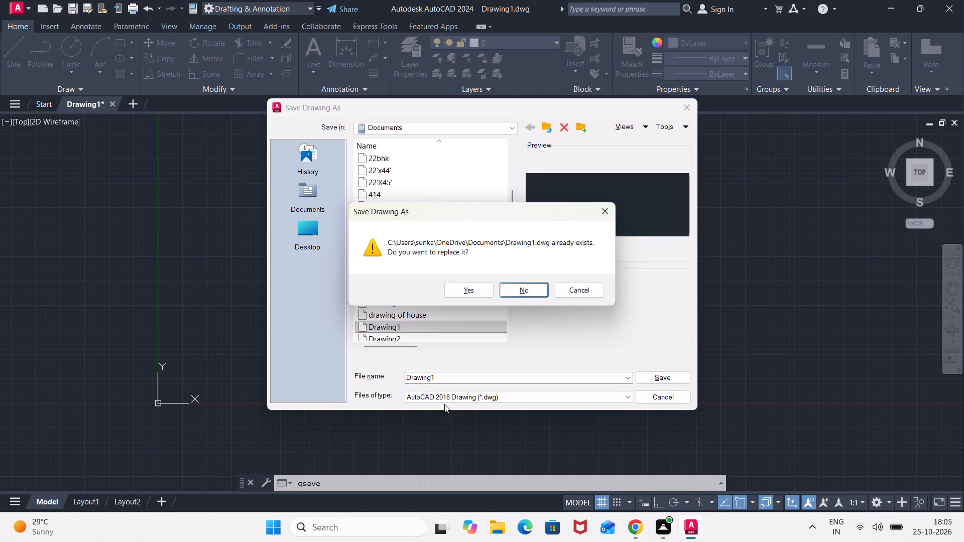
{"action": "left_click", "coordinate": [607, 218]}
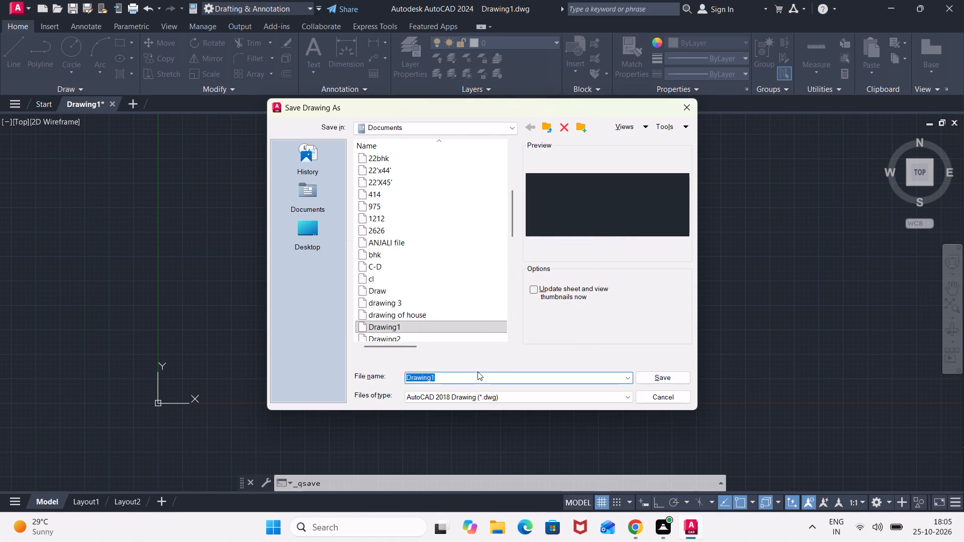
{"action": "type", "text": "nff"}
{"action": "key", "text": "BackSpace"}
{"action": "key", "text": "BackSpace"}
{"action": "key", "text": "BackSpace"}
{"action": "type", "text": "NF"}
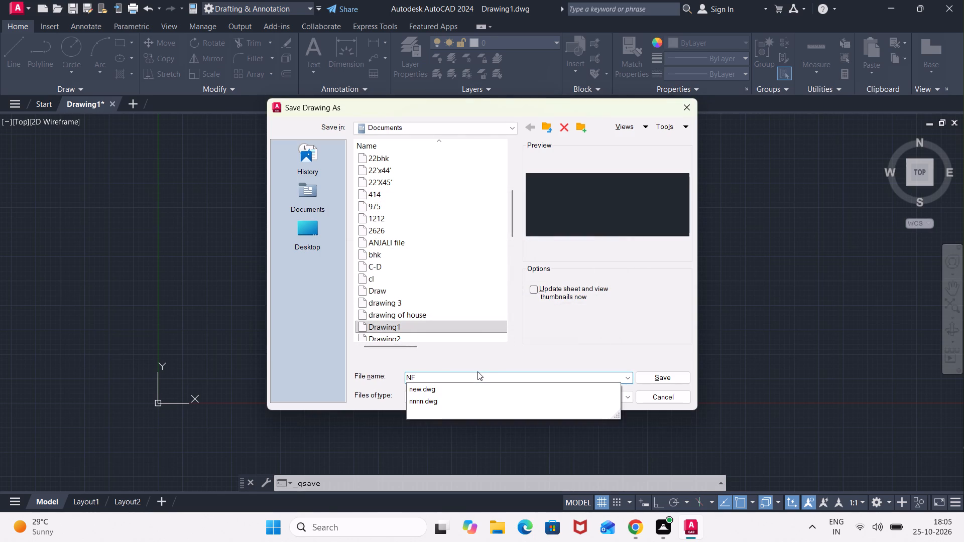
{"action": "key", "text": "f"}
{"action": "key", "text": "Return"}
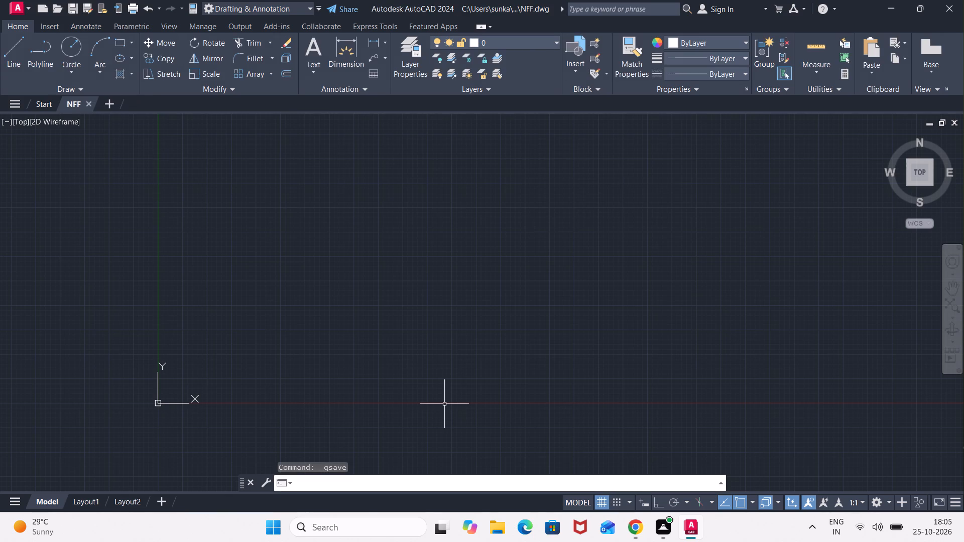
Configure the drawing units to Engineering length with 0'-0.00" precision.
{"action": "type", "text": "UN"}
{"action": "key", "text": "Return"}
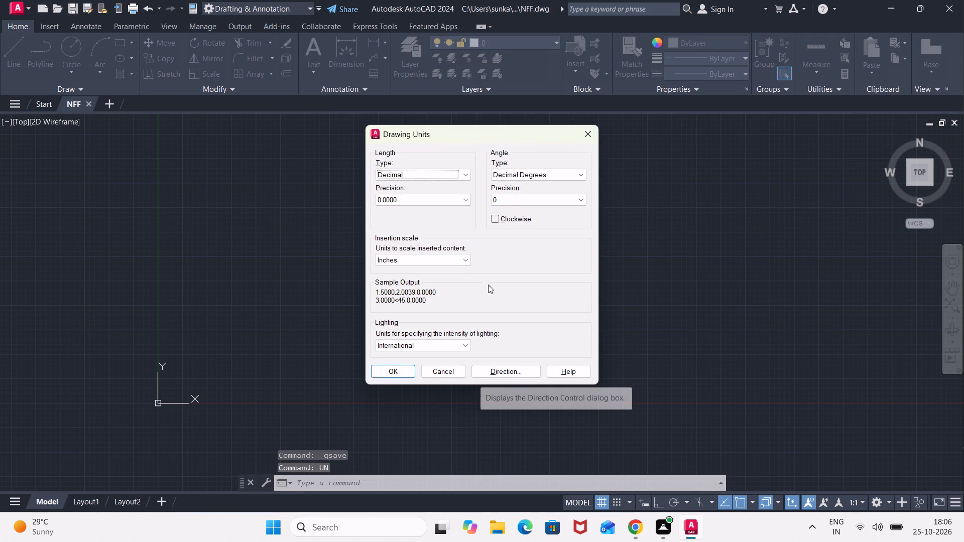
{"action": "left_click", "coordinate": [467, 178]}
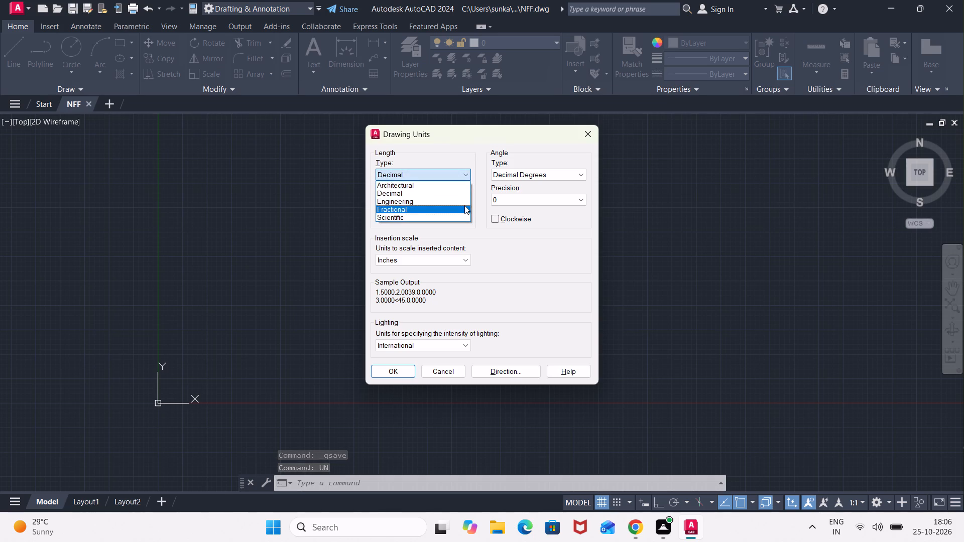
{"action": "left_click", "coordinate": [464, 200]}
{"action": "left_click", "coordinate": [458, 199]}
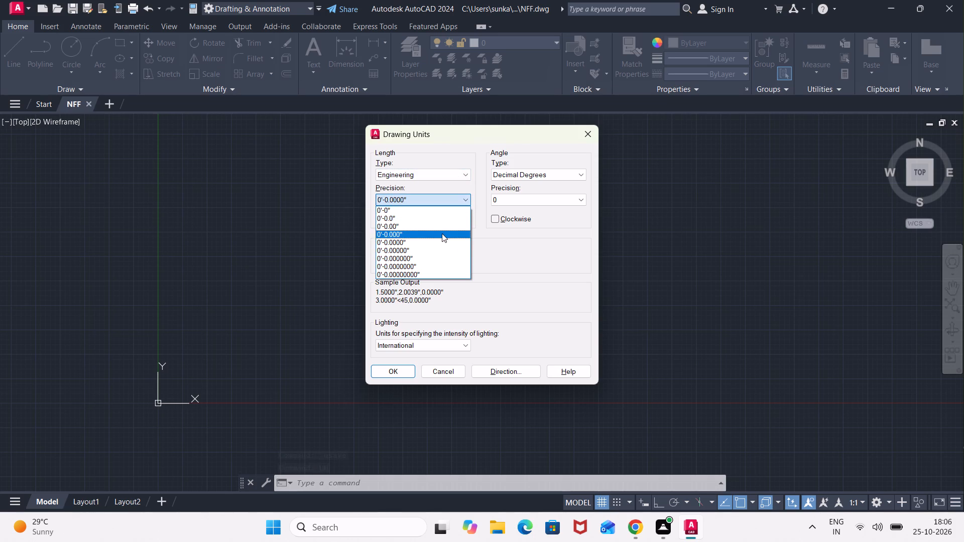
{"action": "left_click", "coordinate": [443, 225]}
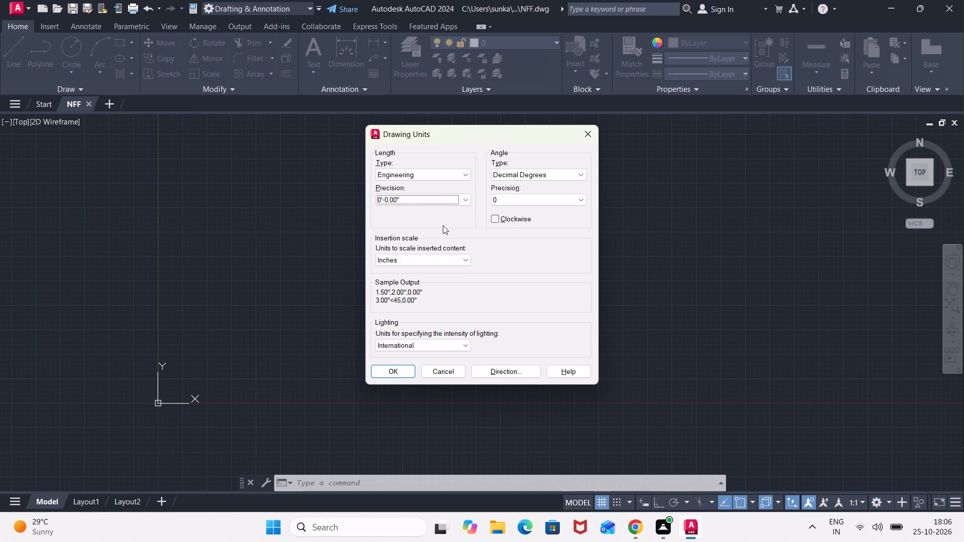
{"action": "left_click", "coordinate": [400, 369]}
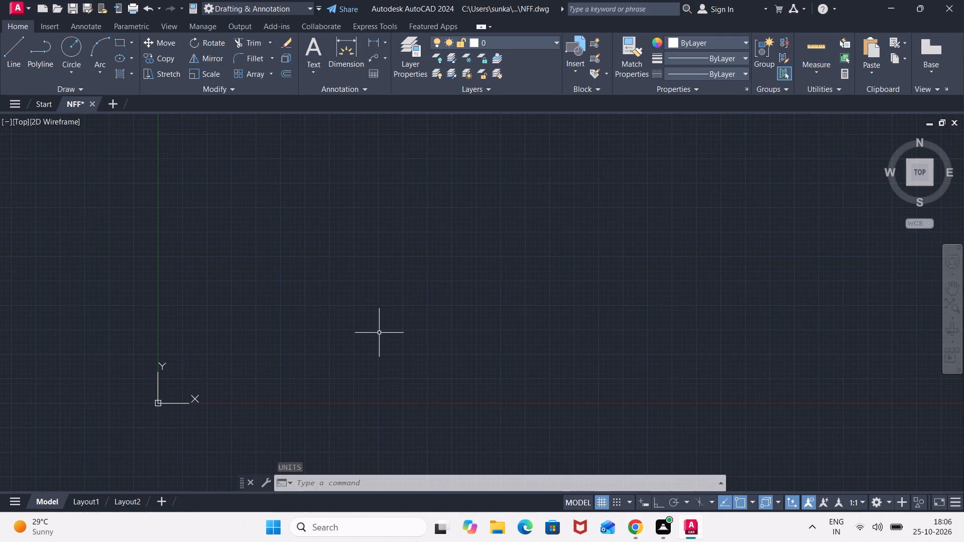
Draw a rectangle with a length of 42' and a width of 38' above the X axis.
{"action": "type", "text": "REC"}
{"action": "key", "text": "Return"}
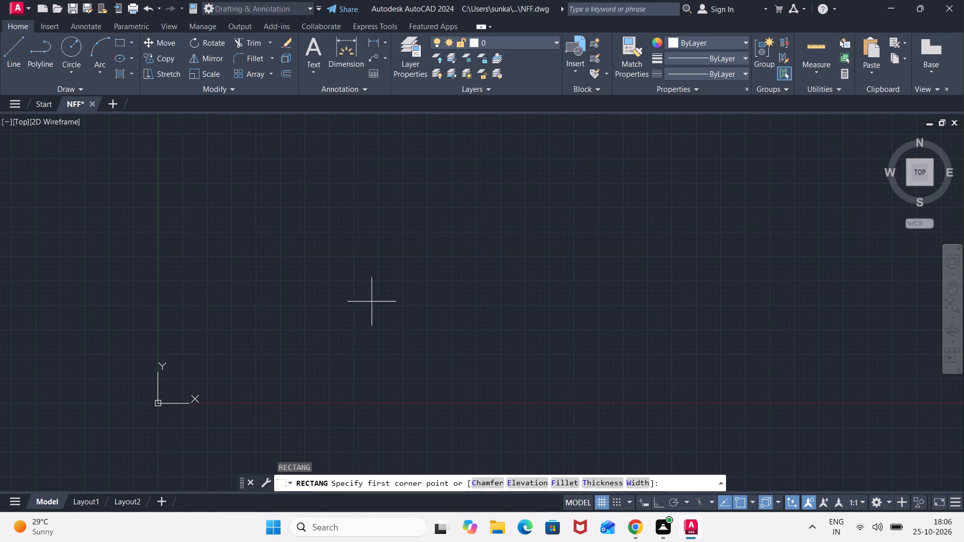
{"action": "left_click", "coordinate": [336, 212]}
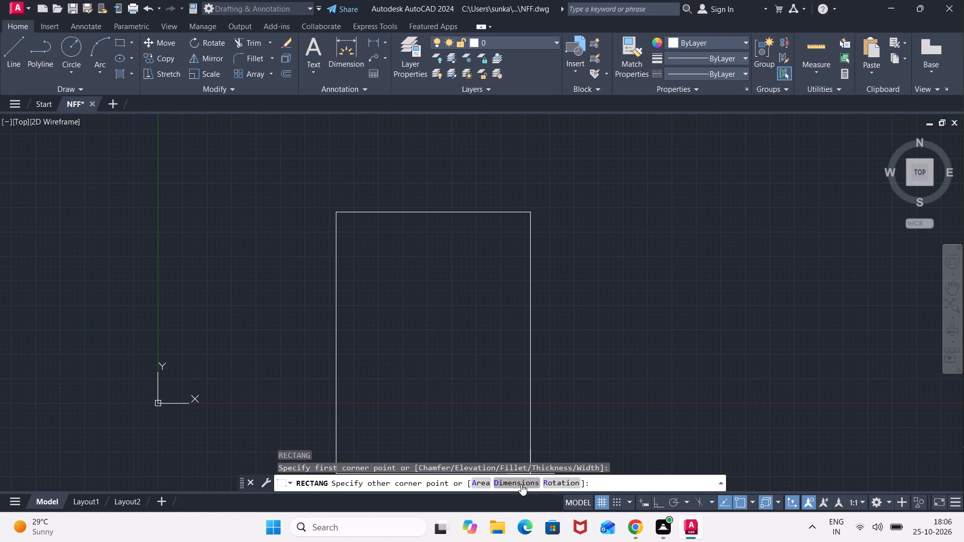
{"action": "left_click", "coordinate": [523, 481]}
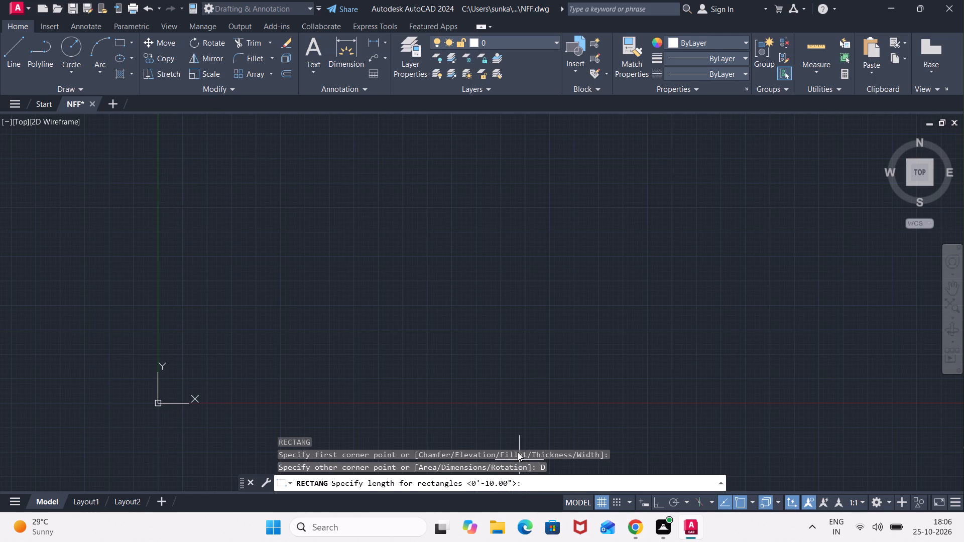
{"action": "type", "text": "42'"}
{"action": "key", "text": "Return"}
{"action": "key", "text": "2"}
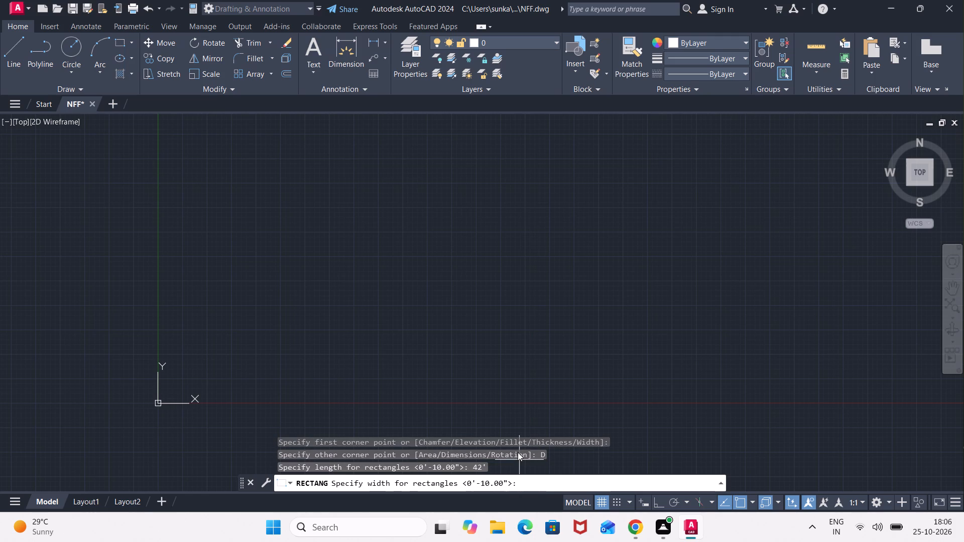
{"action": "key", "text": "BackSpace"}
{"action": "type", "text": "38'"}
{"action": "key", "text": "Return"}
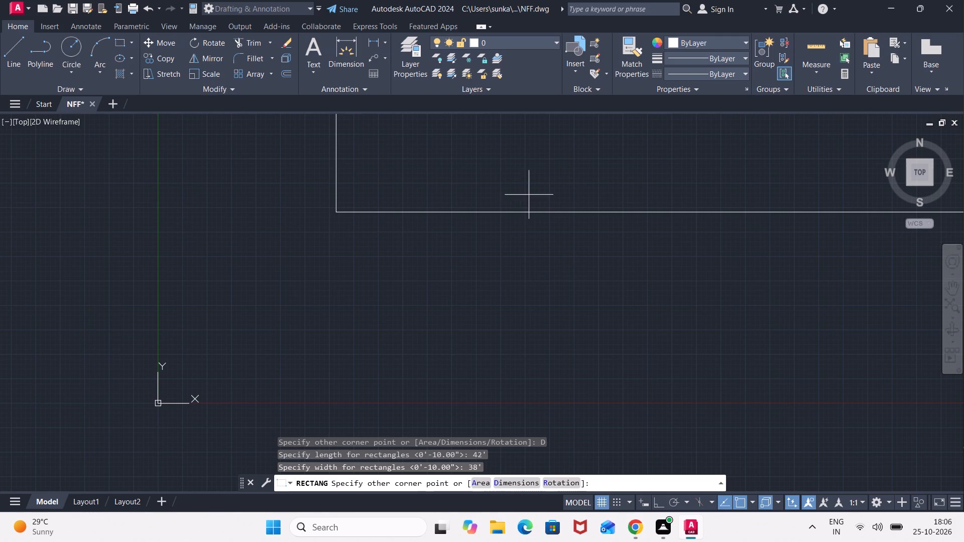
{"action": "middle_click", "coordinate": [521, 201]}
{"action": "left_click", "coordinate": [521, 201]}
Move the UCS origin away from the rectangle to empty space below and to the left of it.
{"action": "scroll", "coordinate": [559, 201], "scroll_direction": "down", "scroll_amount": 4}
{"action": "middle_click_drag", "start_coordinate": [631, 197], "coordinate": [596, 206]}
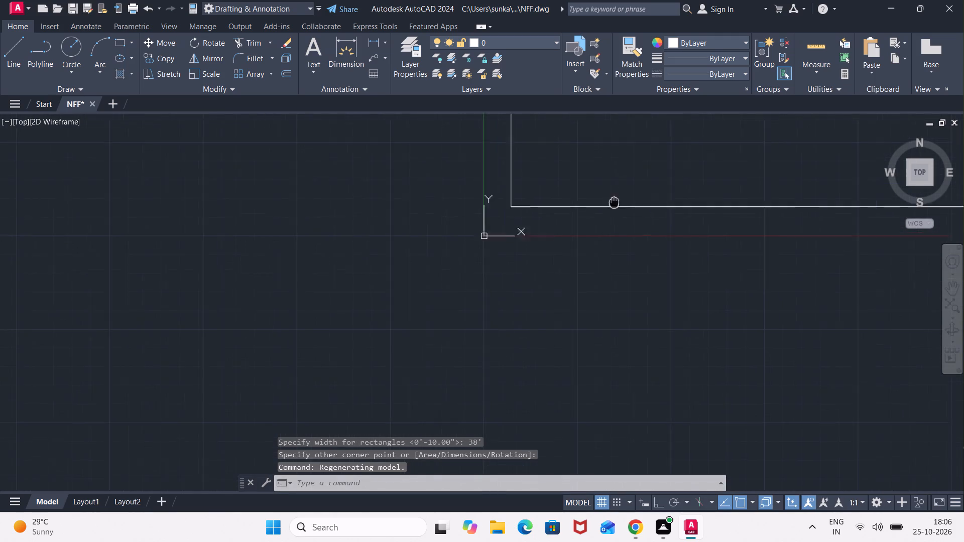
{"action": "middle_click_drag", "start_coordinate": [596, 206], "coordinate": [344, 328]}
{"action": "scroll", "coordinate": [525, 273], "scroll_direction": "down", "scroll_amount": 5}
{"action": "scroll", "coordinate": [530, 279], "scroll_direction": "up", "scroll_amount": 2}
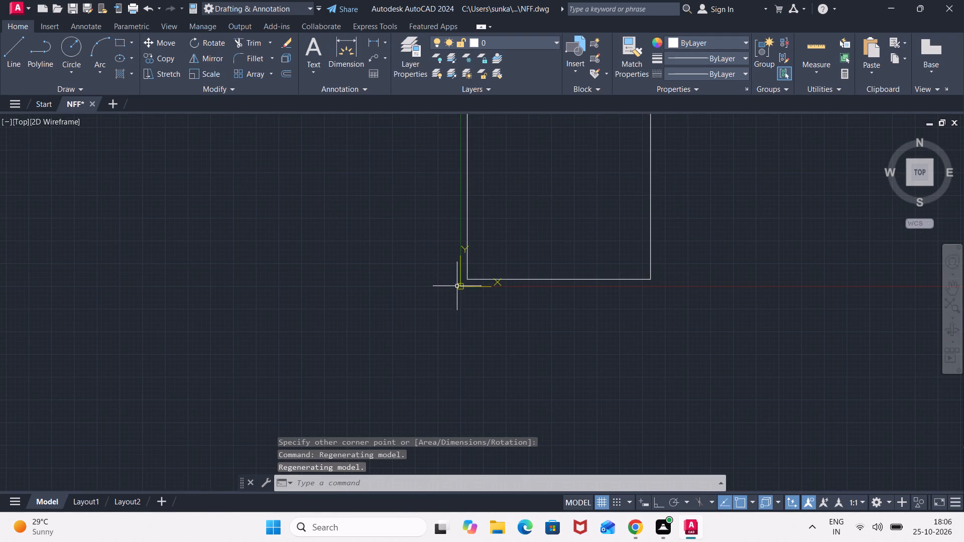
{"action": "left_click", "coordinate": [461, 287]}
{"action": "double_click", "coordinate": [464, 287]}
{"action": "left_click", "coordinate": [460, 286]}
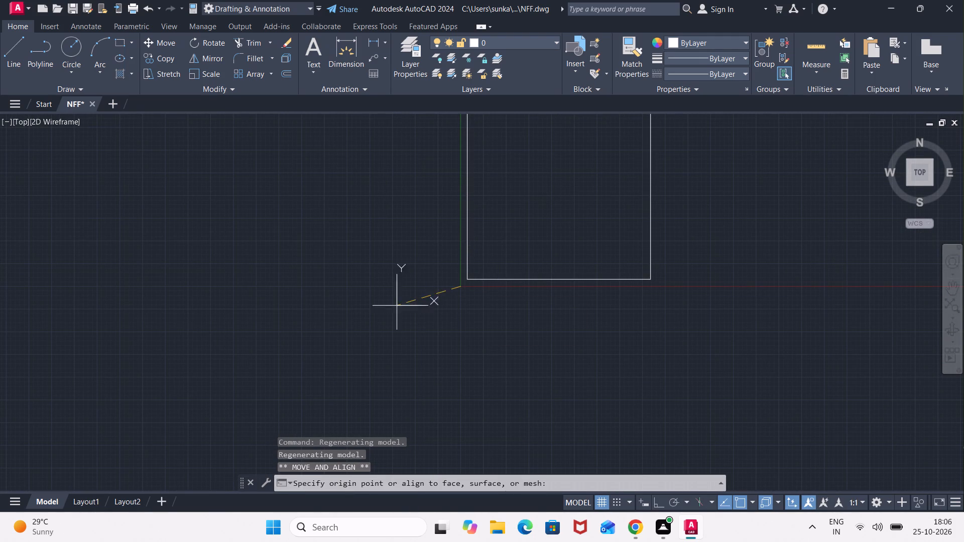
{"action": "left_click", "coordinate": [70, 412]}
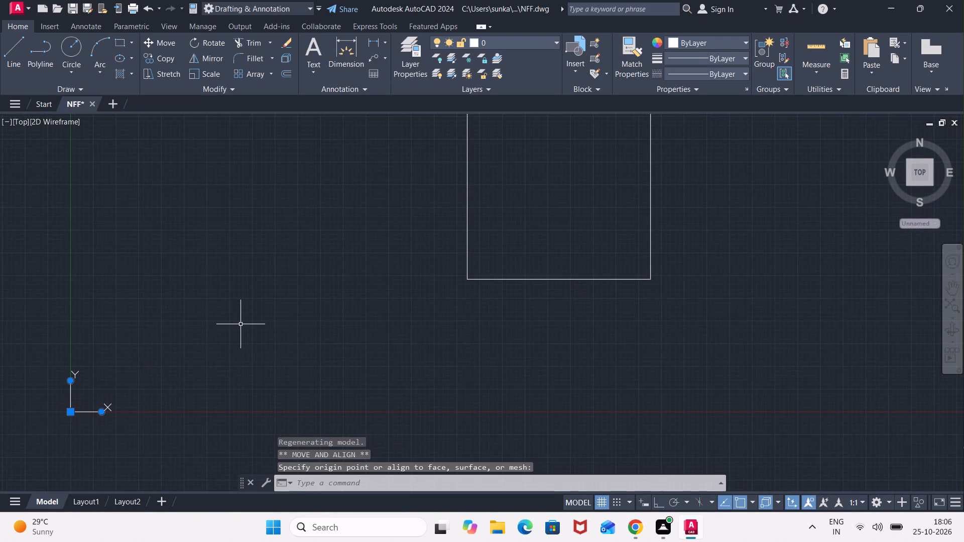
Turn on Ortho mode.
{"action": "key", "text": "F8"}
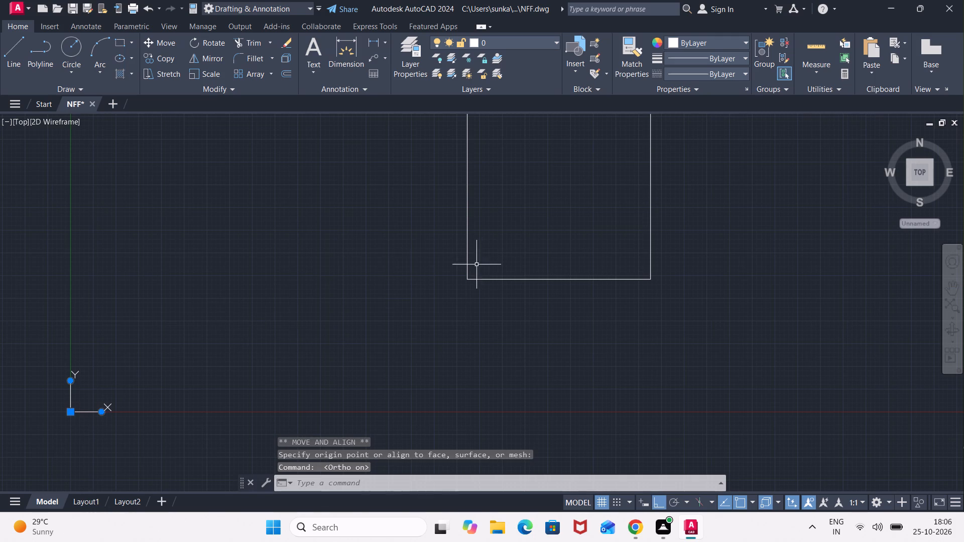
Offset the 42' by 38' rectangle 9" inward to form the outer wall thickness.
{"action": "scroll", "coordinate": [483, 261], "scroll_direction": "up", "scroll_amount": 1}
{"action": "middle_click", "coordinate": [490, 258]}
{"action": "left_click", "coordinate": [490, 258]}
{"action": "left_click", "coordinate": [476, 253]}
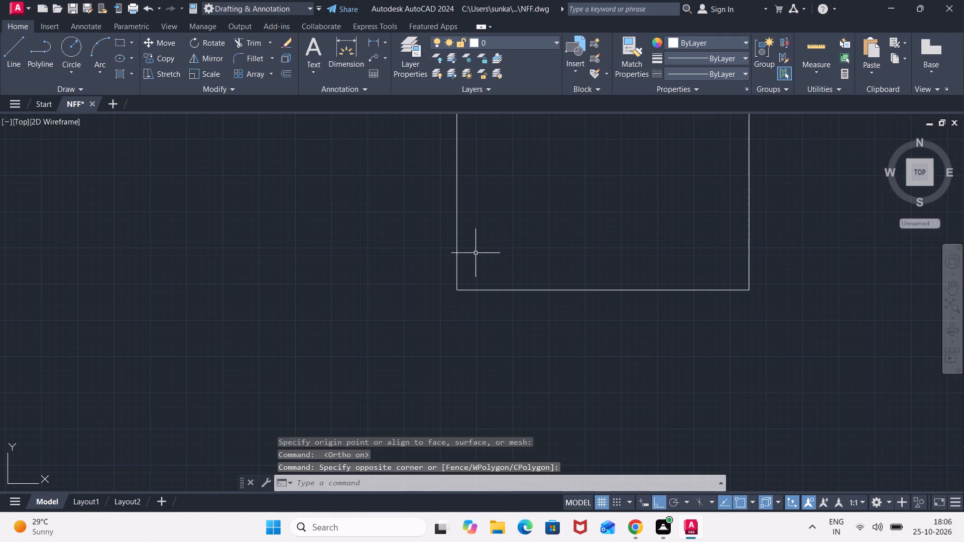
{"action": "left_click", "coordinate": [481, 245]}
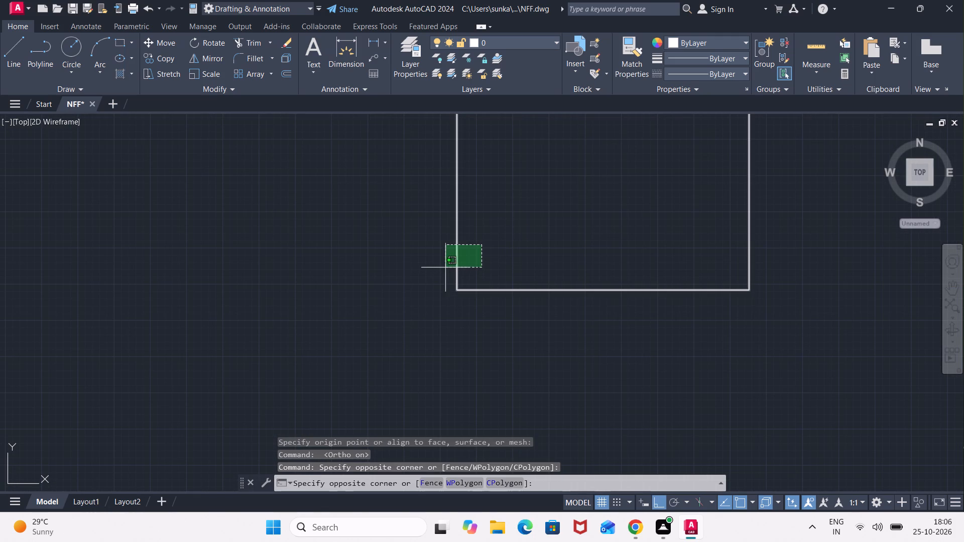
{"action": "left_click", "coordinate": [462, 258]}
{"action": "key", "text": "o"}
{"action": "key", "text": "Return"}
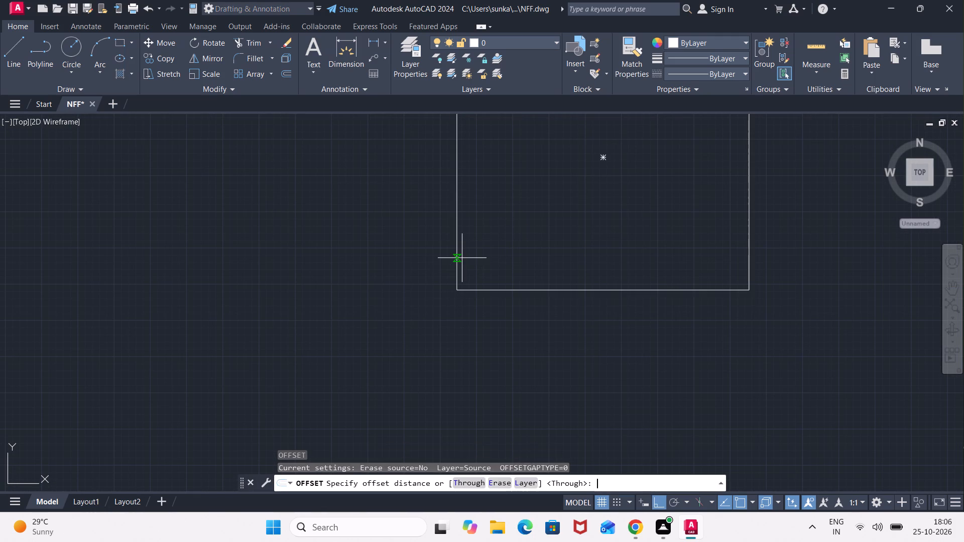
{"action": "type", "text": "9\""}
{"action": "key", "text": "Return"}
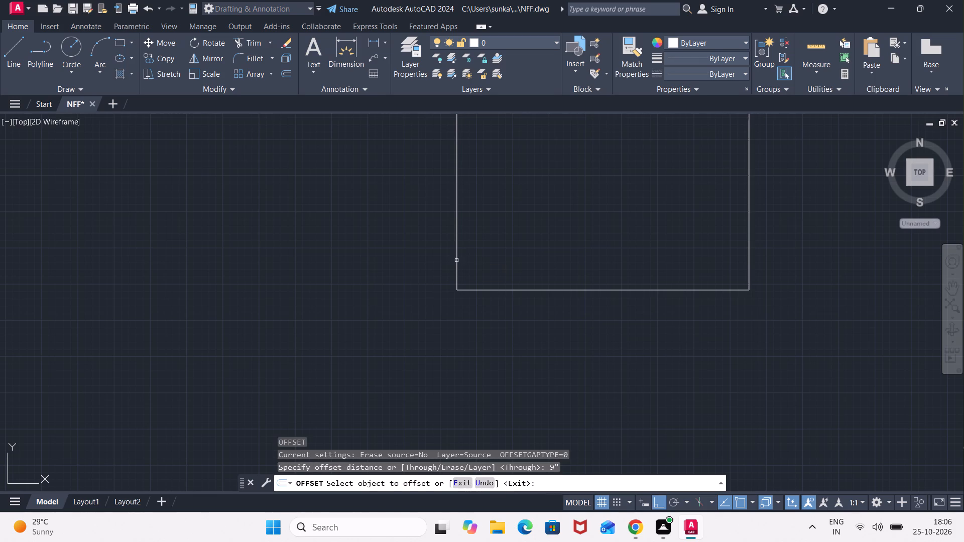
{"action": "left_click", "coordinate": [456, 261]}
{"action": "left_click", "coordinate": [527, 229]}
{"action": "key", "text": "Escape"}
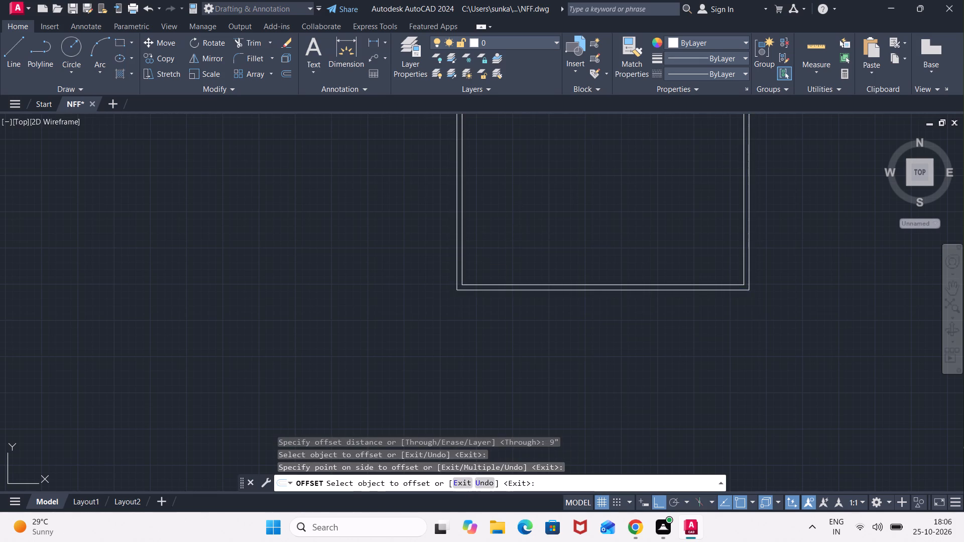
Explode the inner wall rectangle into separate lines.
{"action": "left_click", "coordinate": [460, 257]}
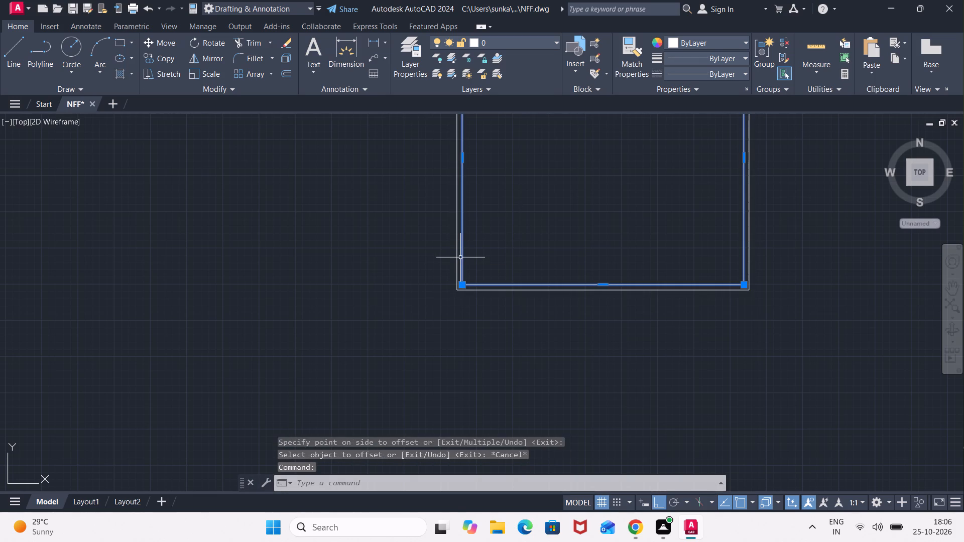
{"action": "key", "text": "x"}
{"action": "key", "text": "Return"}
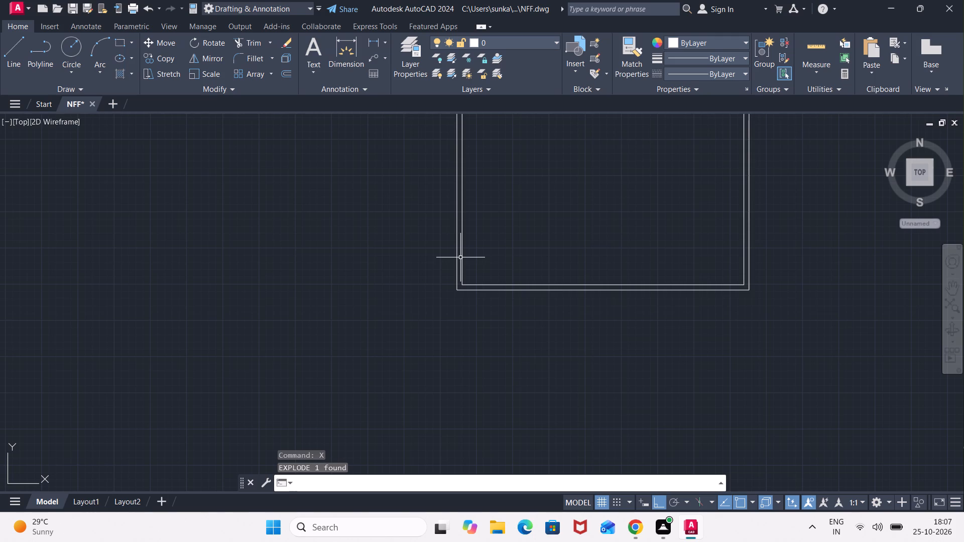
Offset the top inner wall line 11' downward into the building.
{"action": "key", "text": "o"}
{"action": "key", "text": "Return"}
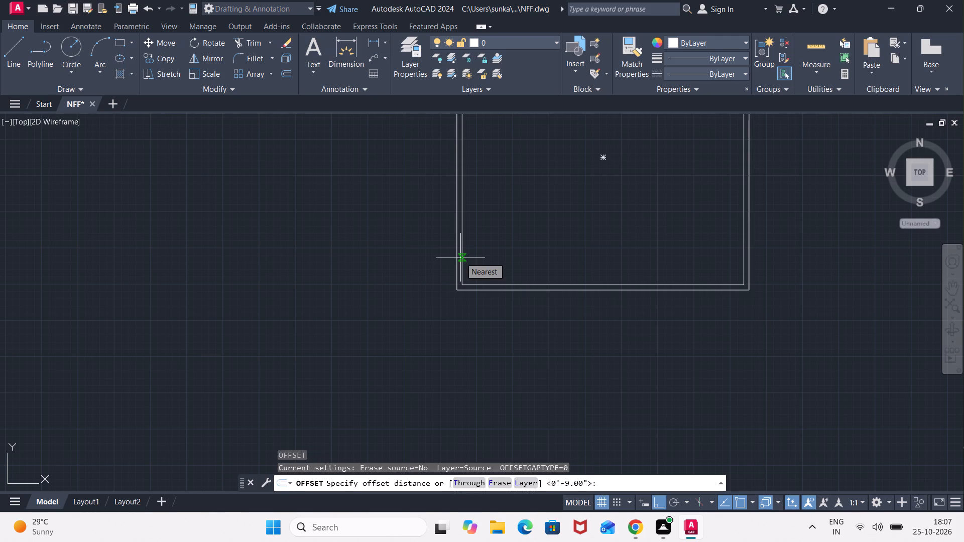
{"action": "type", "text": "11'"}
{"action": "key", "text": "Return"}
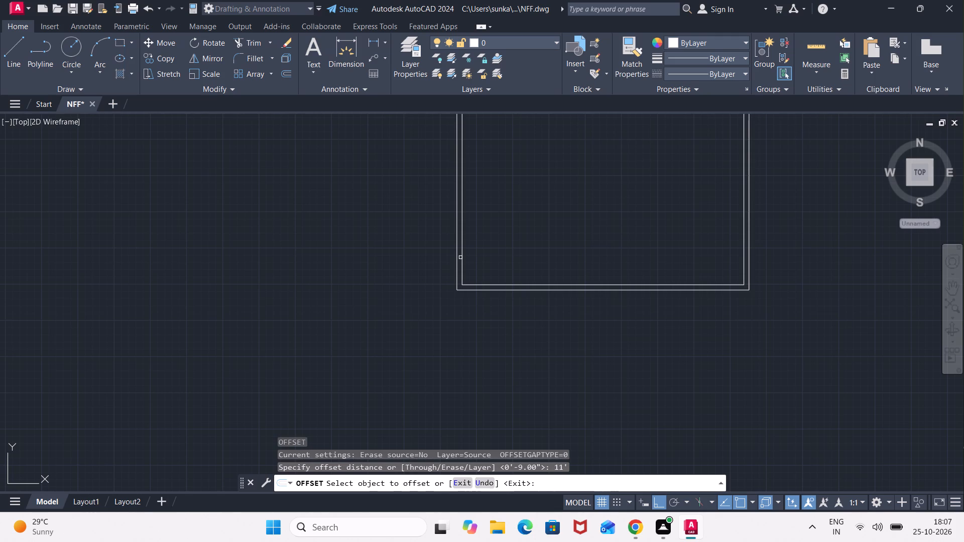
{"action": "scroll", "coordinate": [580, 182], "scroll_direction": "down", "scroll_amount": 2}
{"action": "middle_click_drag", "start_coordinate": [583, 174], "coordinate": [570, 245]}
{"action": "scroll", "coordinate": [570, 221], "scroll_direction": "up", "scroll_amount": 2}
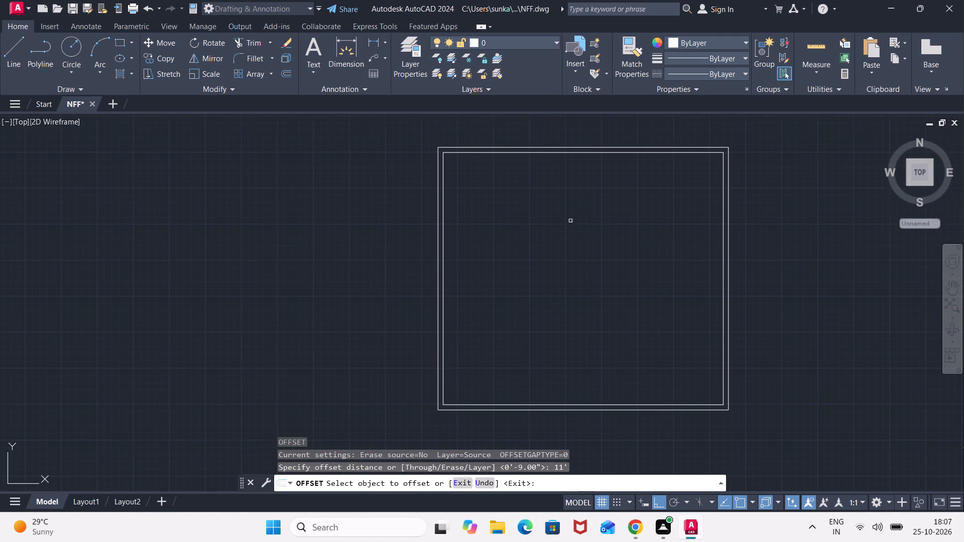
{"action": "left_click", "coordinate": [574, 154]}
{"action": "left_click", "coordinate": [573, 194]}
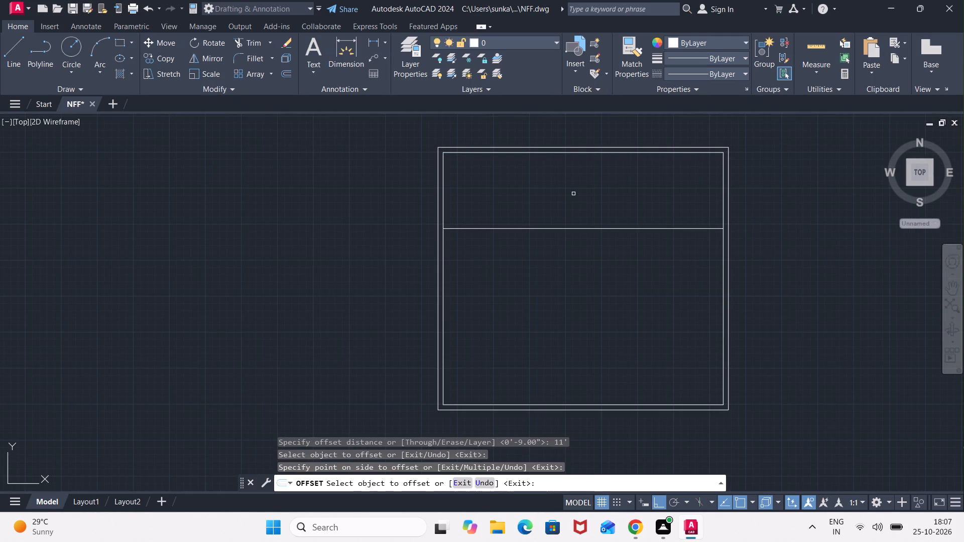
{"action": "key", "text": "space"}
Offset the new horizontal line 4.5" downward to form the first partition wall.
{"action": "key", "text": "space"}
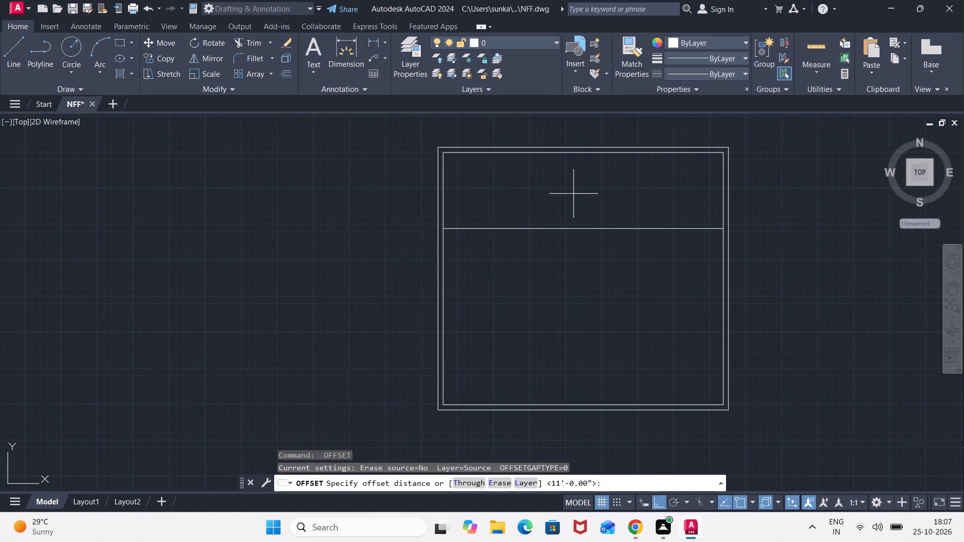
{"action": "type", "text": "4.5\""}
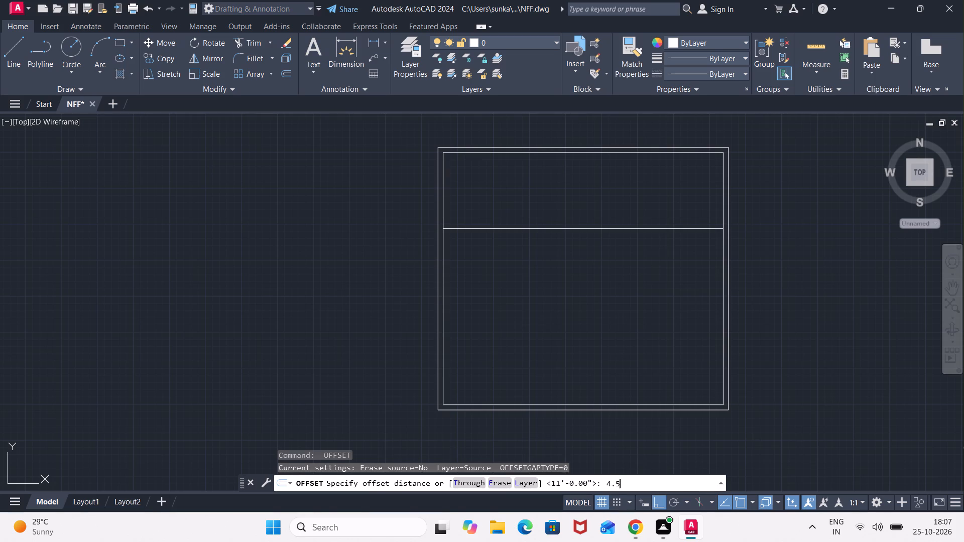
{"action": "key", "text": "Return"}
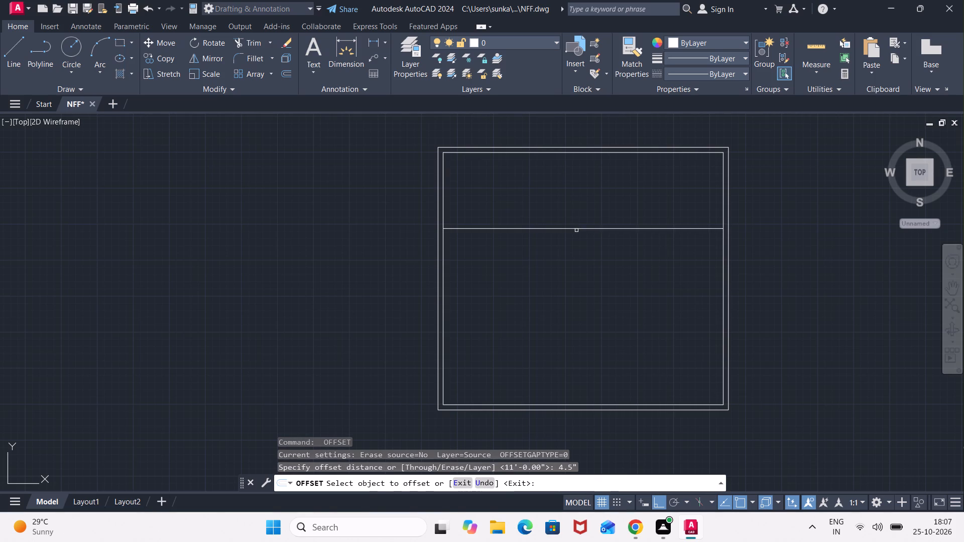
{"action": "left_click", "coordinate": [579, 228]}
{"action": "left_click", "coordinate": [583, 275]}
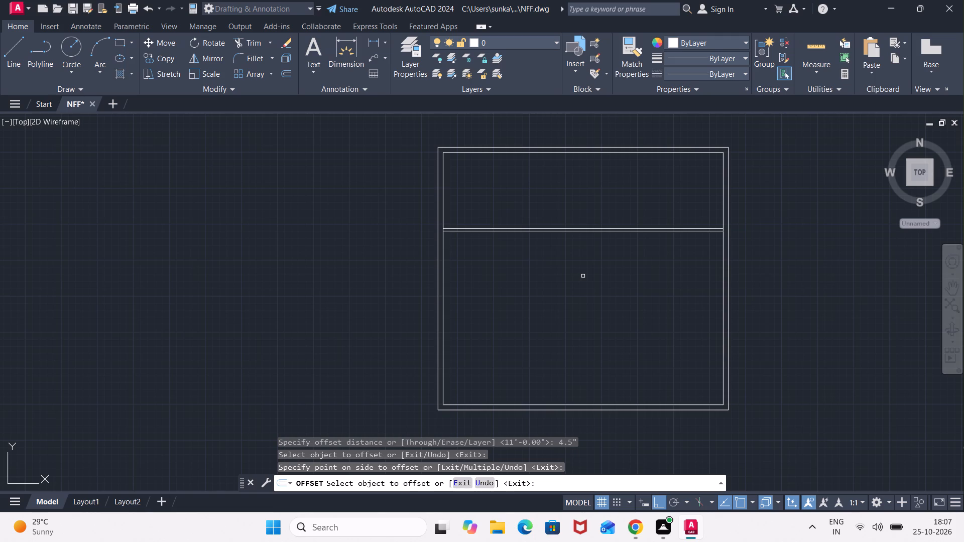
{"action": "key", "text": "Return"}
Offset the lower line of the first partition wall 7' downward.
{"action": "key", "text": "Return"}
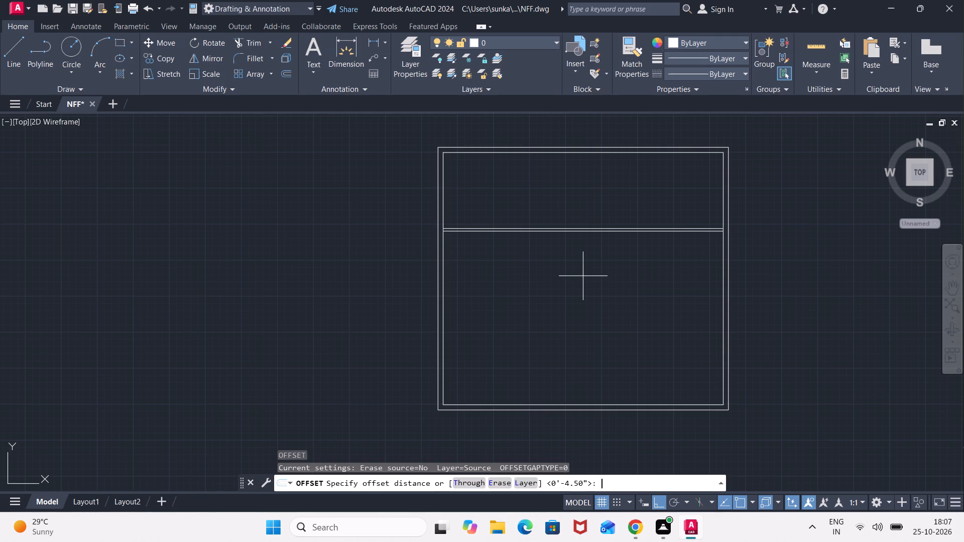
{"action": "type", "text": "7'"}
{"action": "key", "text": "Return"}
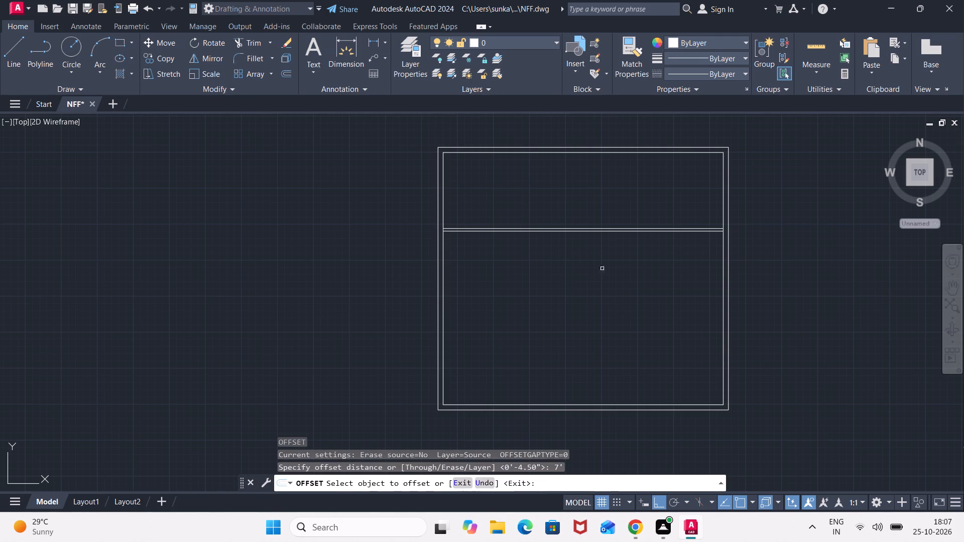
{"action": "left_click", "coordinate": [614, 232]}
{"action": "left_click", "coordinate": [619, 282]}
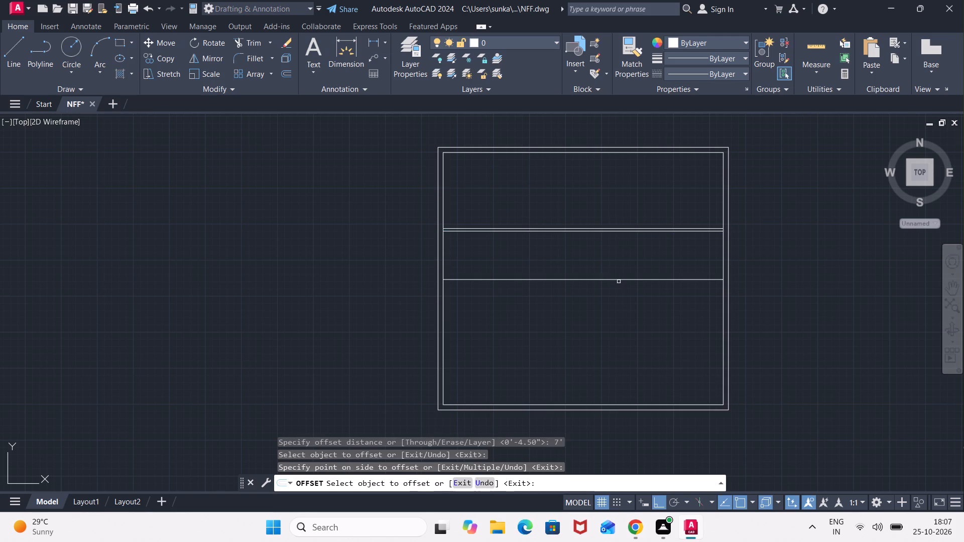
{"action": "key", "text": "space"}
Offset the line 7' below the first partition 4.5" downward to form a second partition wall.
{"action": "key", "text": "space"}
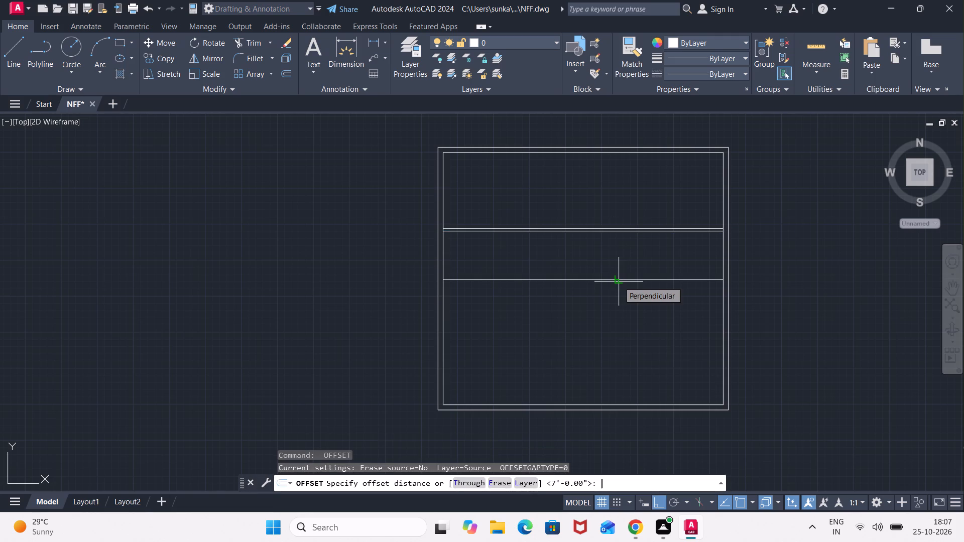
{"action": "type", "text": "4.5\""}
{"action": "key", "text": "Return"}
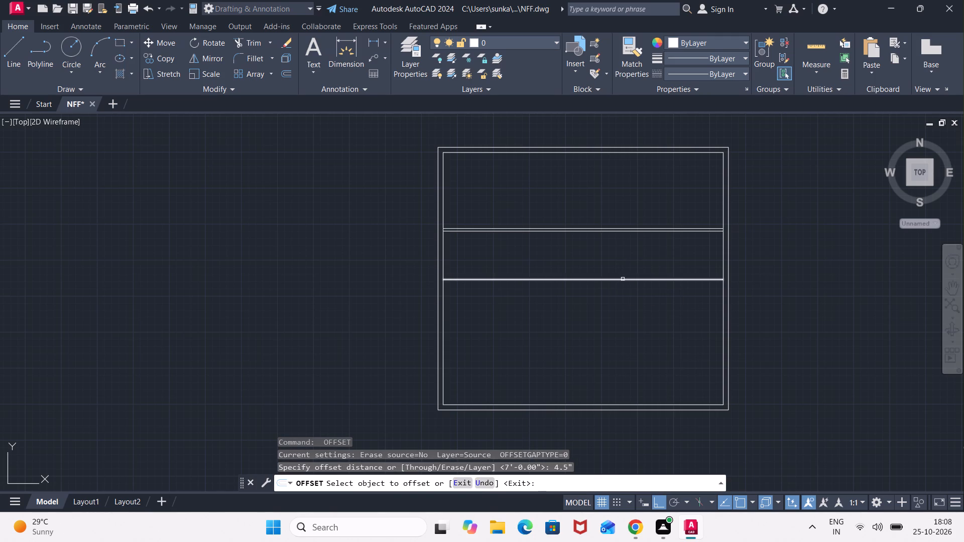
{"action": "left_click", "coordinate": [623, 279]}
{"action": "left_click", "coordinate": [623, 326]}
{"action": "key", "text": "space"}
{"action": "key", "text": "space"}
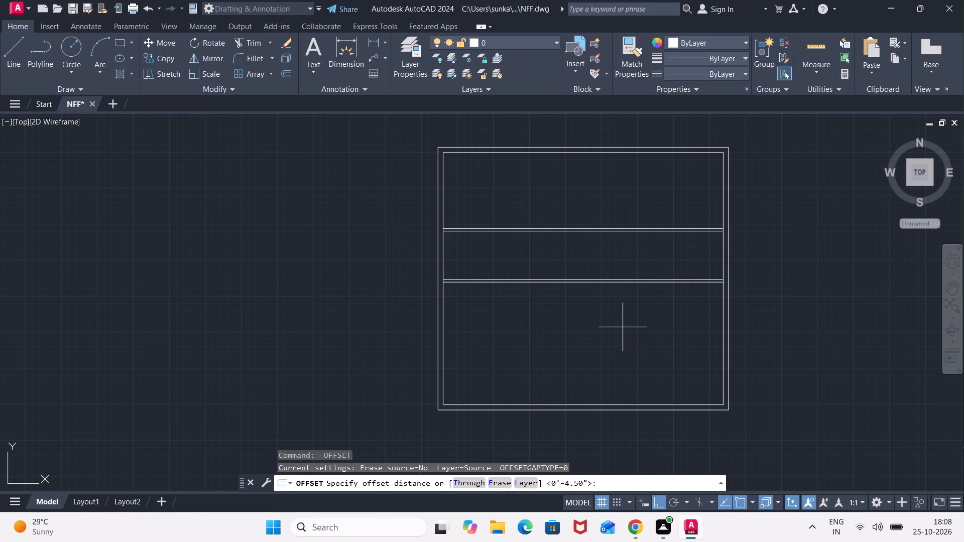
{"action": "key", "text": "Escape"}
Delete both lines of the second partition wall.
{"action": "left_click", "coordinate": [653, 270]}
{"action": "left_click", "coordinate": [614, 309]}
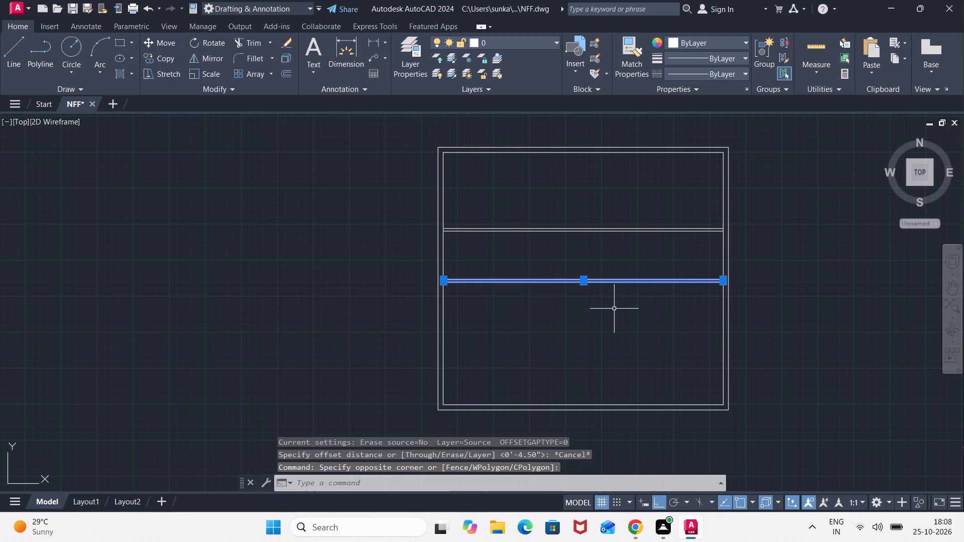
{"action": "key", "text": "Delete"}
Offset the lower line of the first partition wall 7'3" downward.
{"action": "key", "text": "o"}
{"action": "key", "text": "Return"}
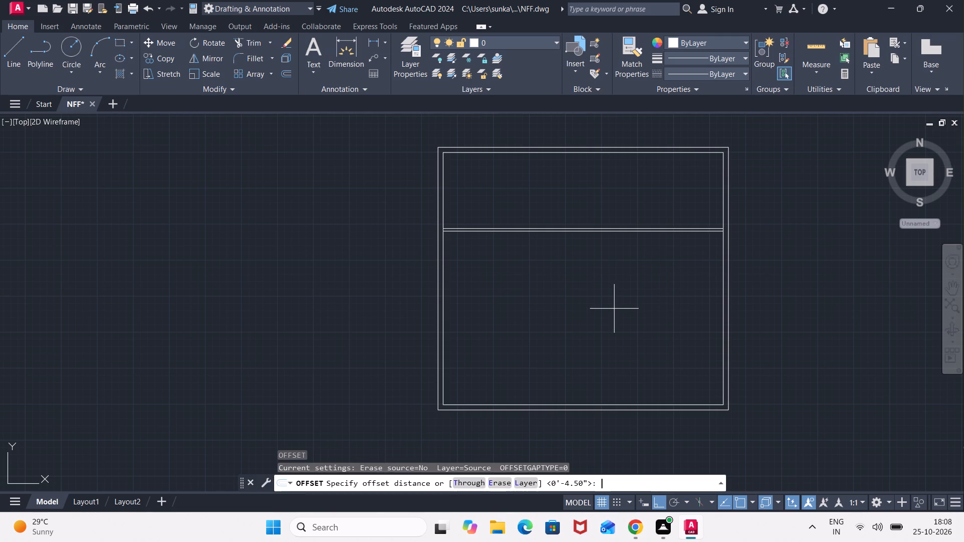
{"action": "type", "text": "7'3\""}
{"action": "key", "text": "Return"}
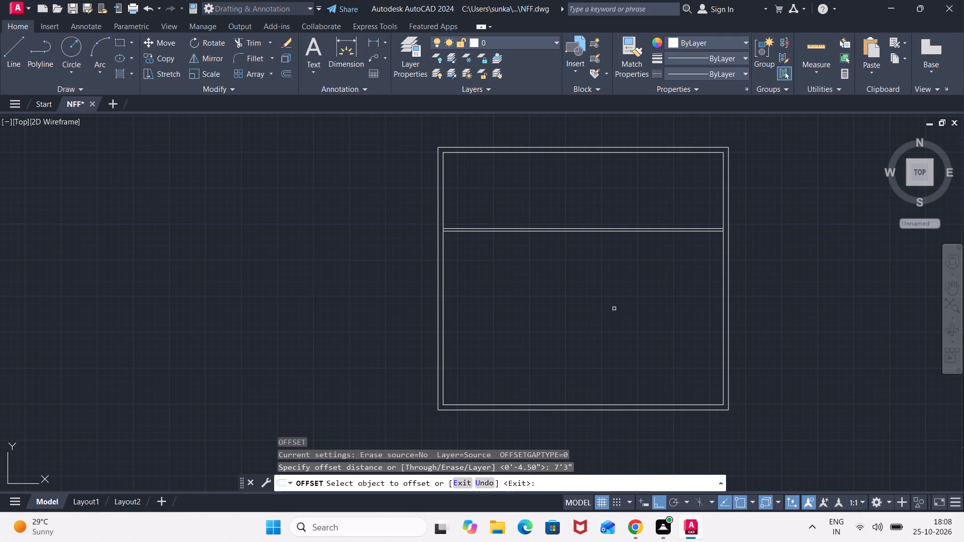
{"action": "left_click", "coordinate": [643, 232]}
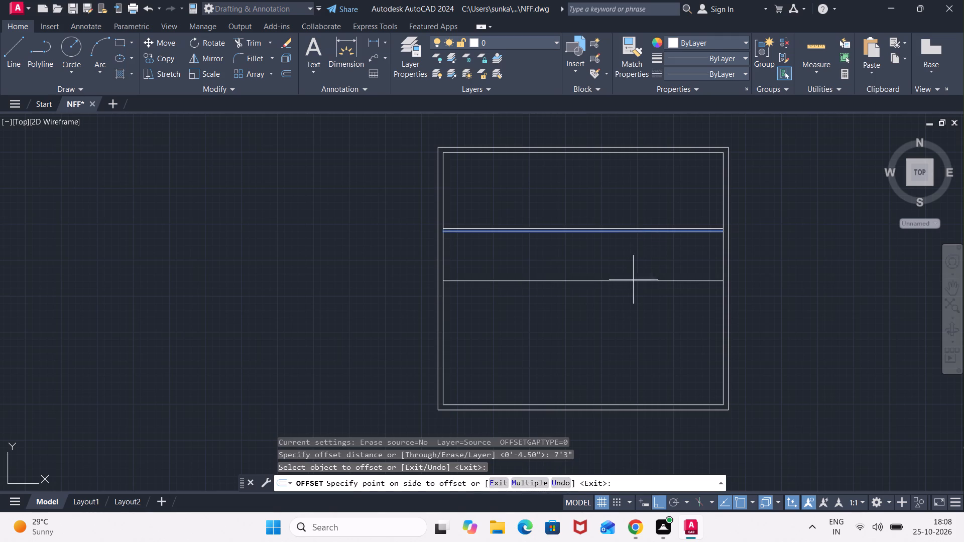
{"action": "left_click", "coordinate": [633, 281]}
{"action": "key", "text": "space"}
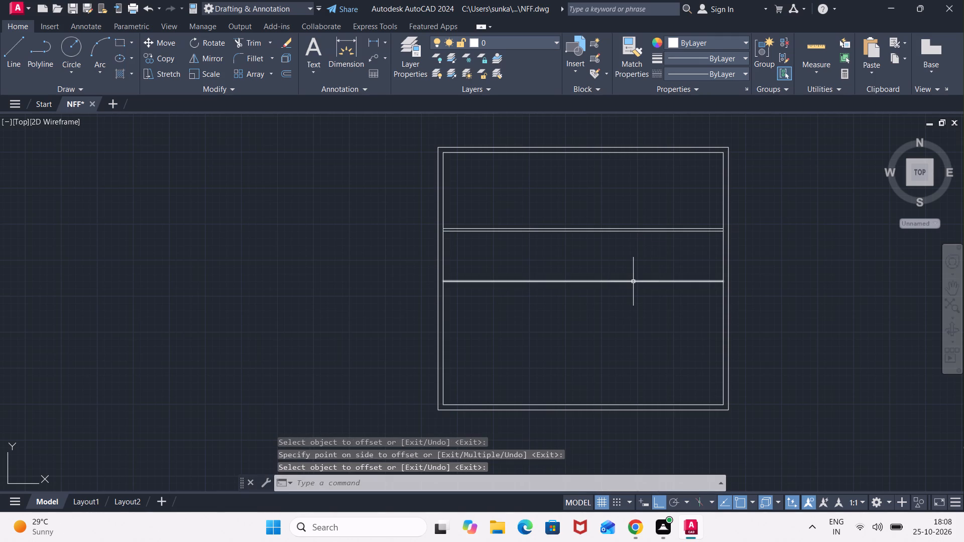
Offset the line 7'3" below the first partition 4.5" downward to form the second partition wall.
{"action": "key", "text": "space"}
{"action": "type", "text": "4.5"}
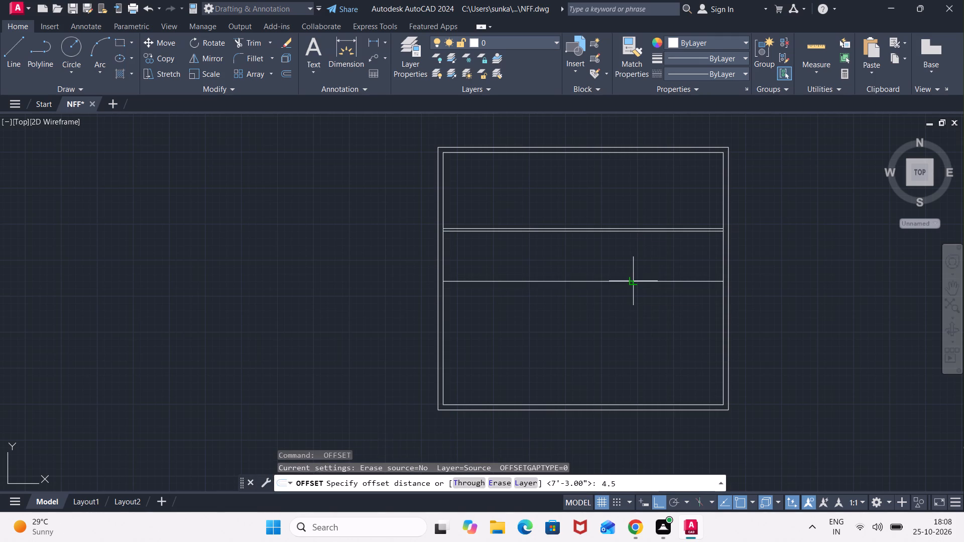
{"action": "key", "text": "shift+quotedbl"}
{"action": "key", "text": "Return"}
{"action": "left_click", "coordinate": [633, 282]}
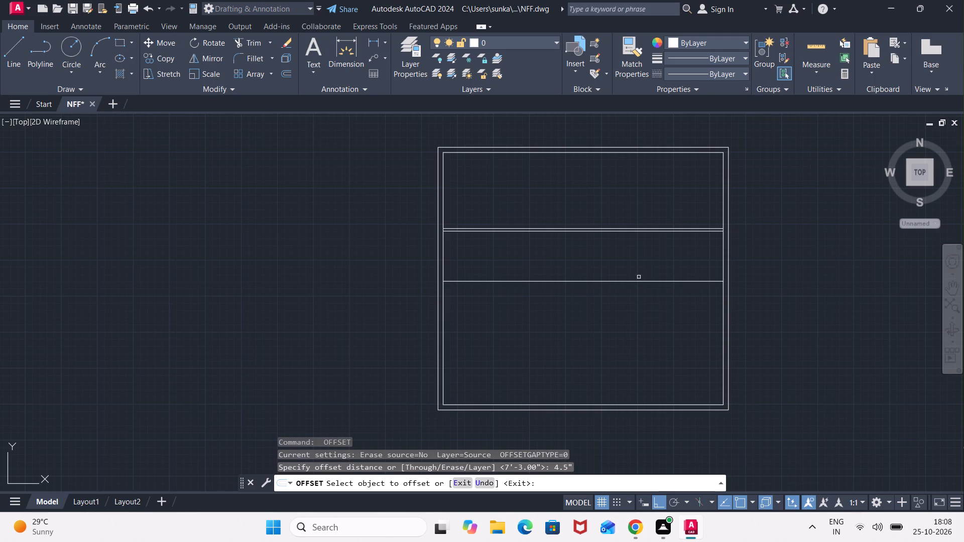
{"action": "left_click", "coordinate": [640, 284]}
{"action": "left_click", "coordinate": [643, 282]}
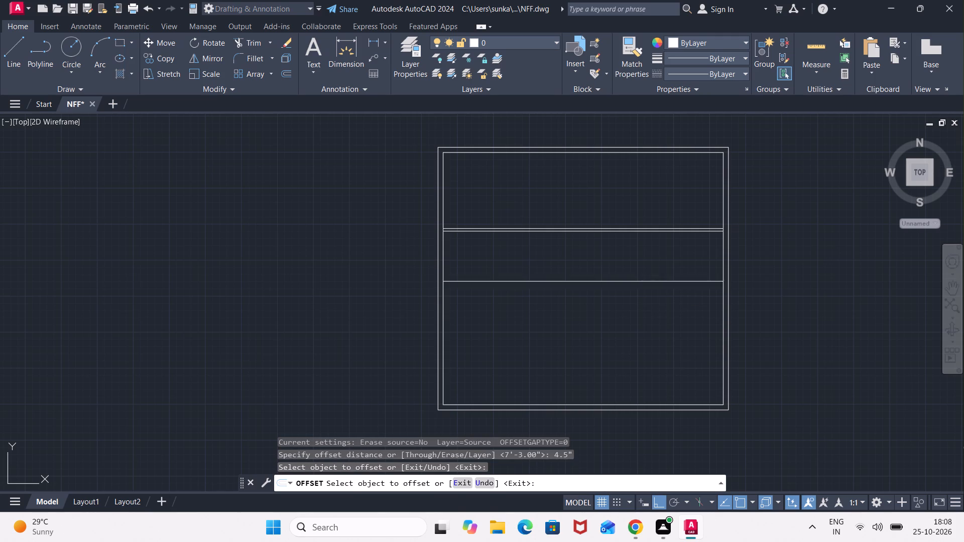
{"action": "left_click", "coordinate": [637, 315]}
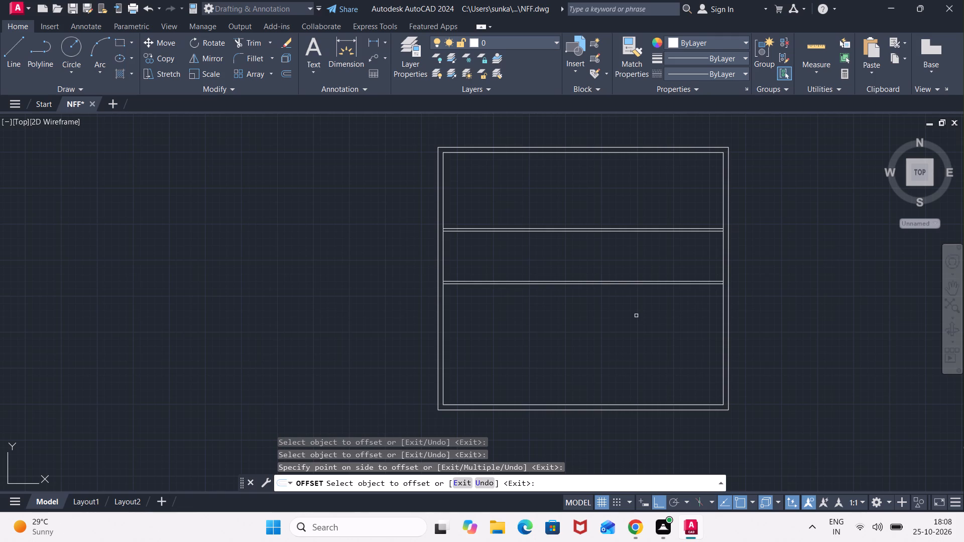
{"action": "key", "text": "o"}
{"action": "key", "text": "Return"}
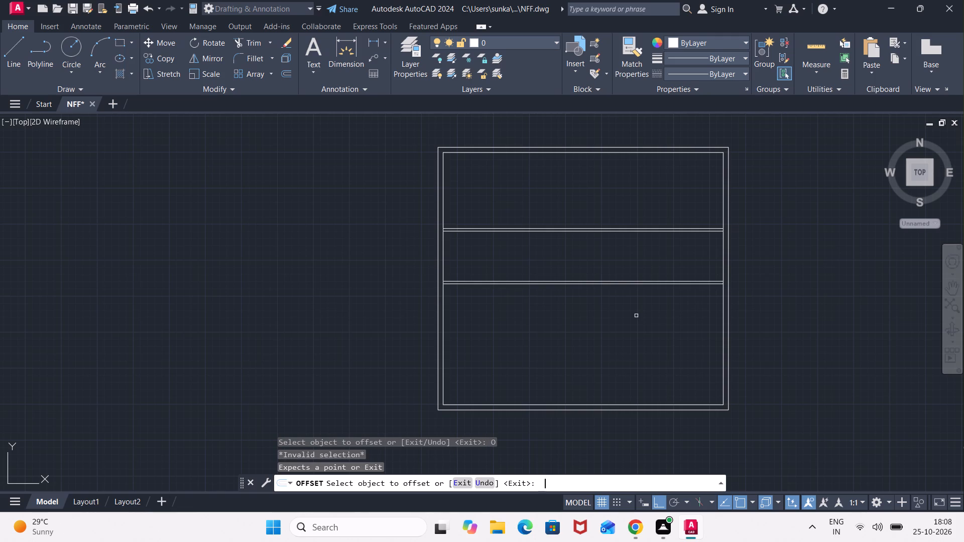
{"action": "key", "text": "Return"}
Offset the lower line of the second partition wall 10' downward.
{"action": "key", "text": "Return"}
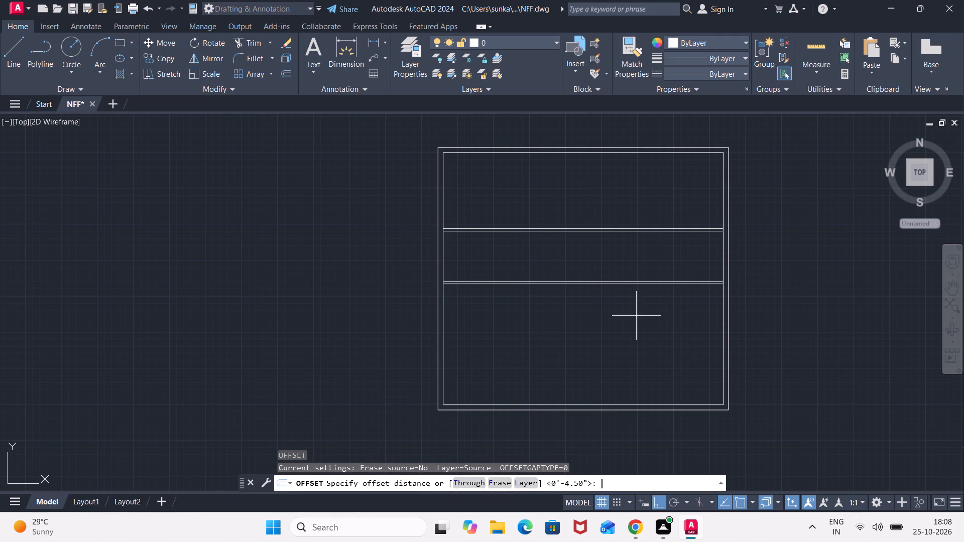
{"action": "type", "text": "10'"}
{"action": "key", "text": "Return"}
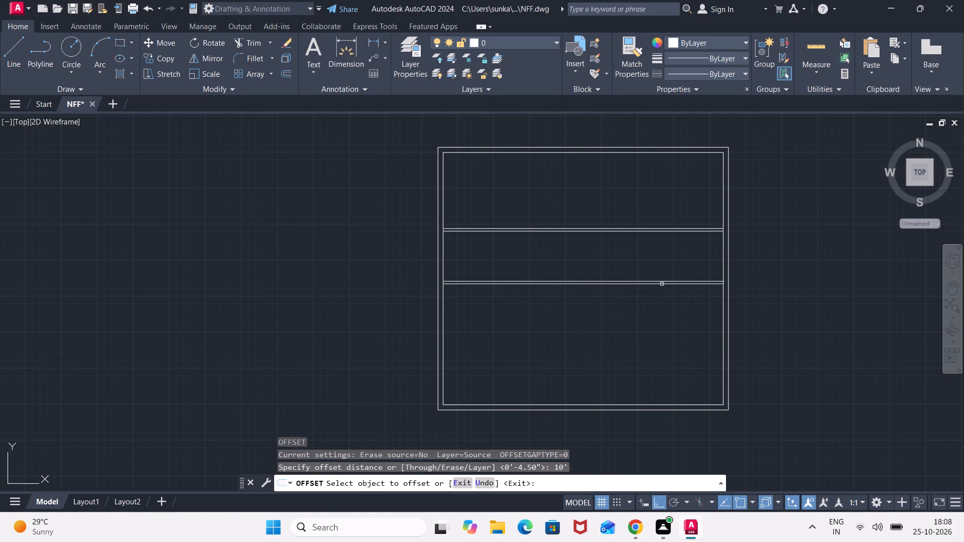
{"action": "scroll", "coordinate": [654, 283], "scroll_direction": "up", "scroll_amount": 1}
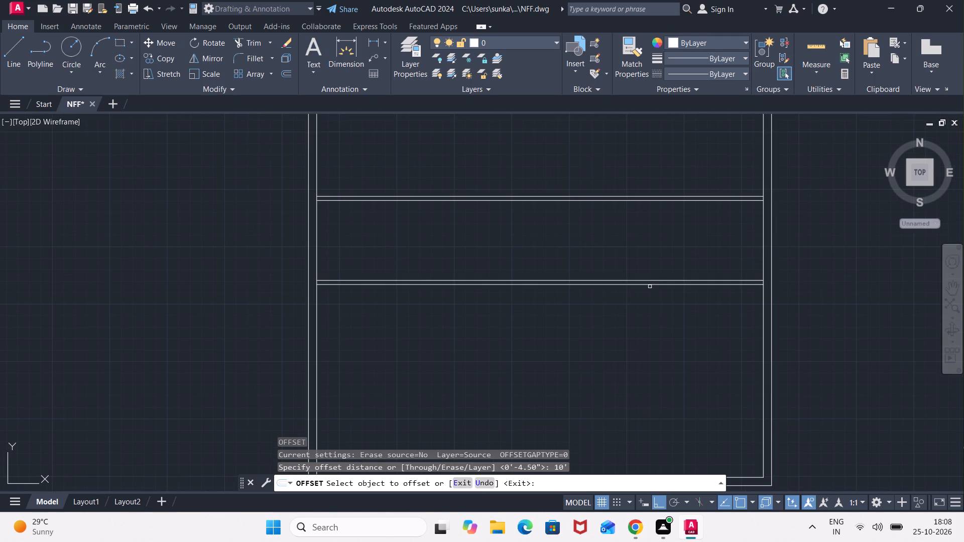
{"action": "left_click", "coordinate": [649, 286]}
{"action": "middle_click_drag", "start_coordinate": [632, 381], "coordinate": [630, 333]}
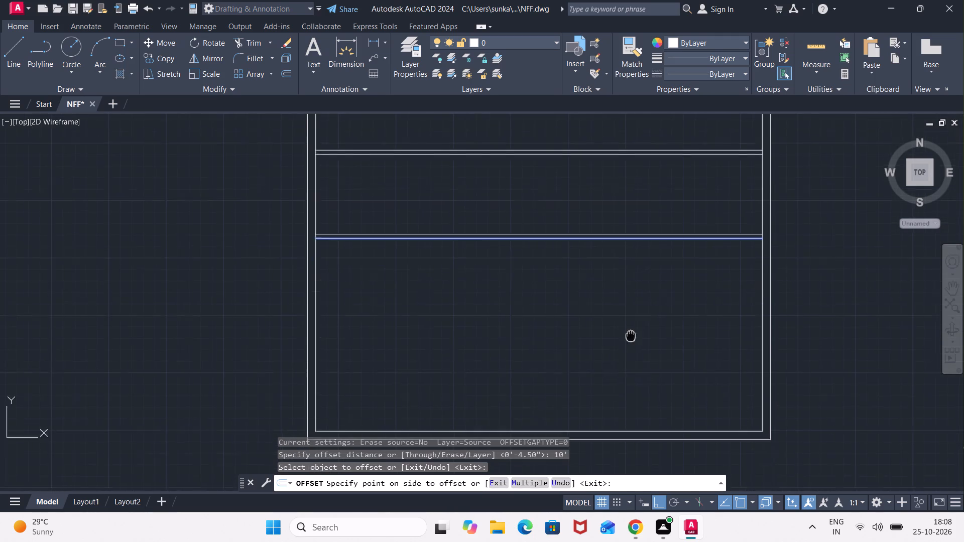
{"action": "middle_click_drag", "start_coordinate": [630, 333], "coordinate": [614, 249]}
{"action": "left_click", "coordinate": [603, 268]}
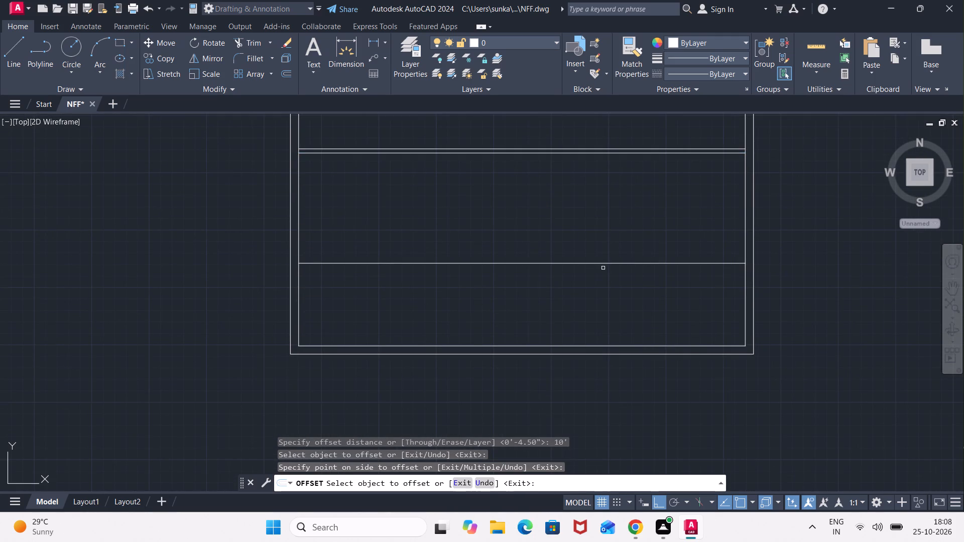
{"action": "key", "text": "space"}
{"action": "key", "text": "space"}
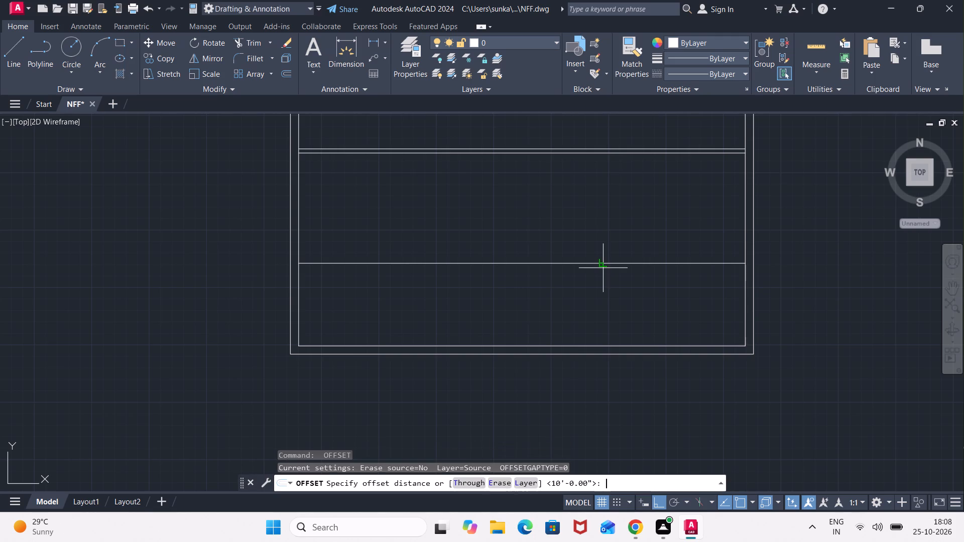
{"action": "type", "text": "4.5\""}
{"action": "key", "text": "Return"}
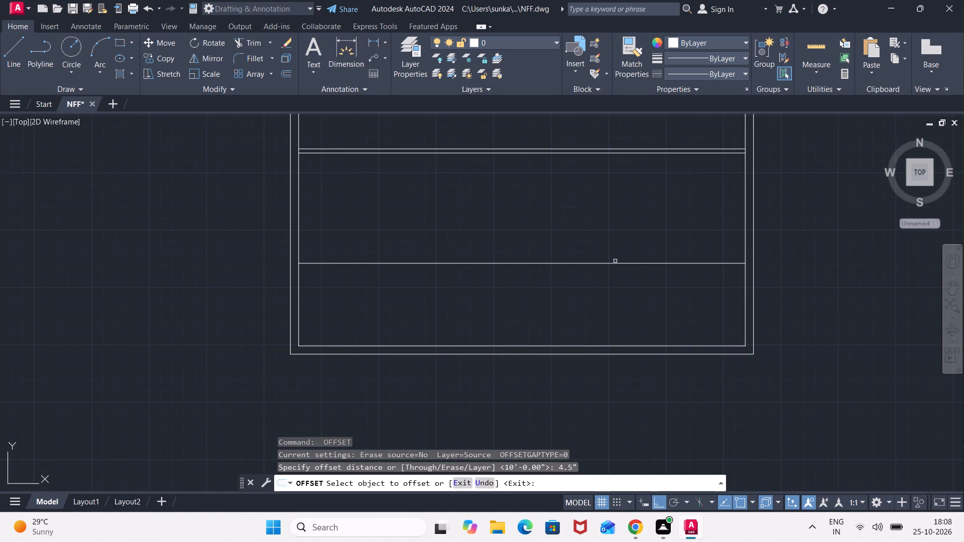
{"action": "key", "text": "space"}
Offset the line 10' below the second partition wall 9" upward to form the third horizontal wall.
{"action": "key", "text": "space"}
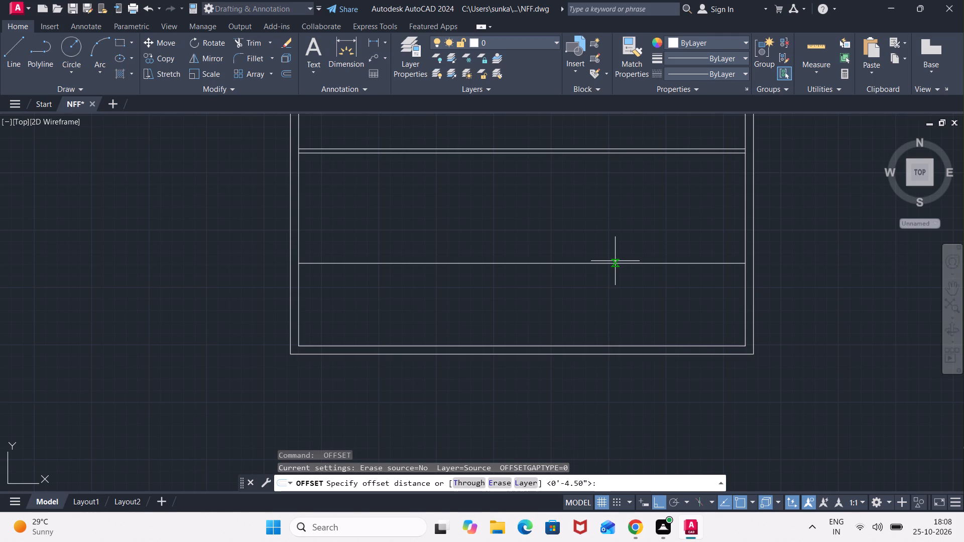
{"action": "type", "text": "9\""}
{"action": "key", "text": "Return"}
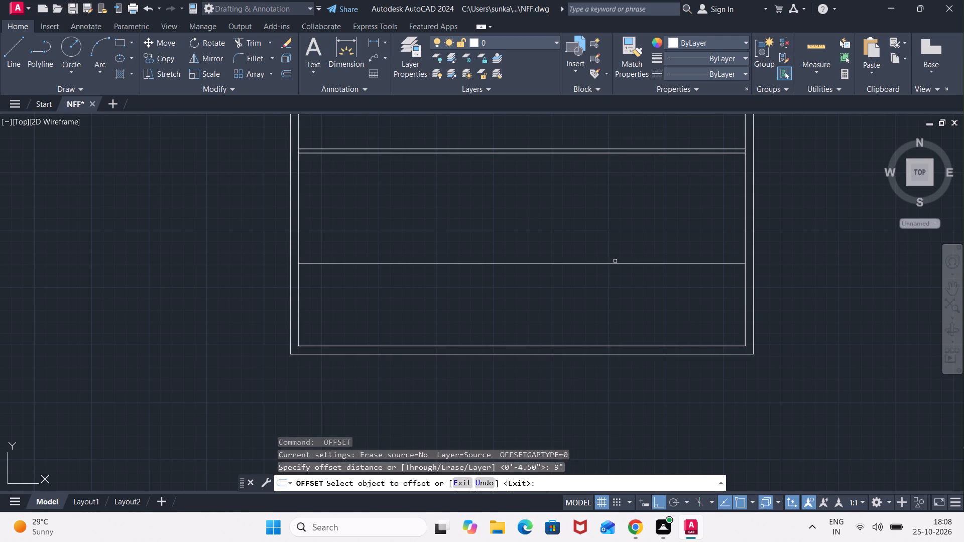
{"action": "left_click", "coordinate": [607, 264]}
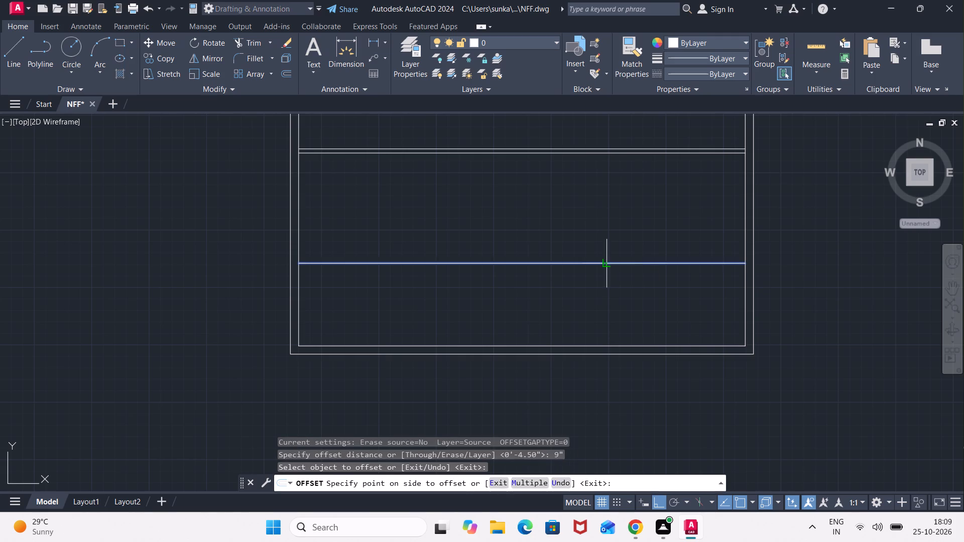
{"action": "left_click", "coordinate": [603, 248]}
{"action": "key", "text": "Escape"}
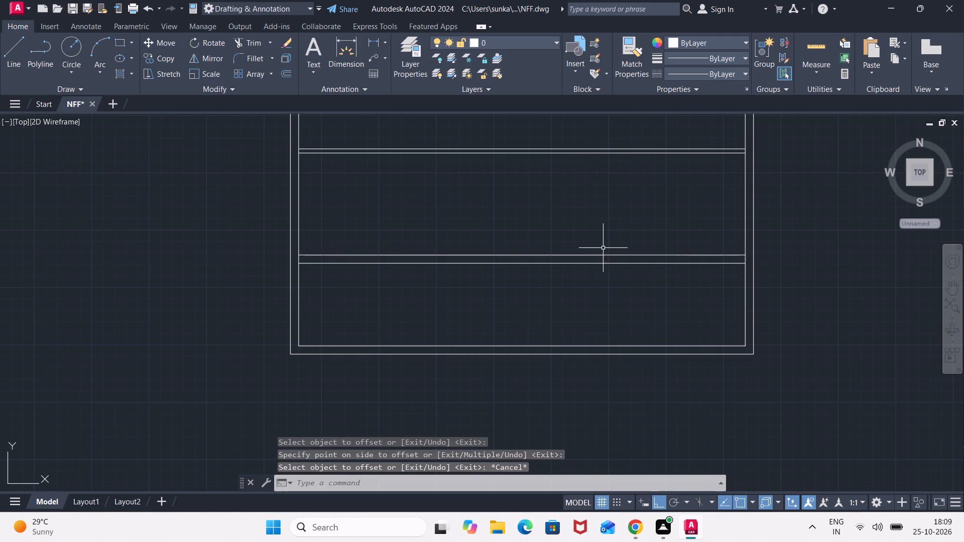
Trim the east outer wall's inner line where the first and second partition walls meet it.
{"action": "middle_click_drag", "start_coordinate": [628, 234], "coordinate": [651, 280]}
{"action": "scroll", "coordinate": [560, 261], "scroll_direction": "down", "scroll_amount": 1}
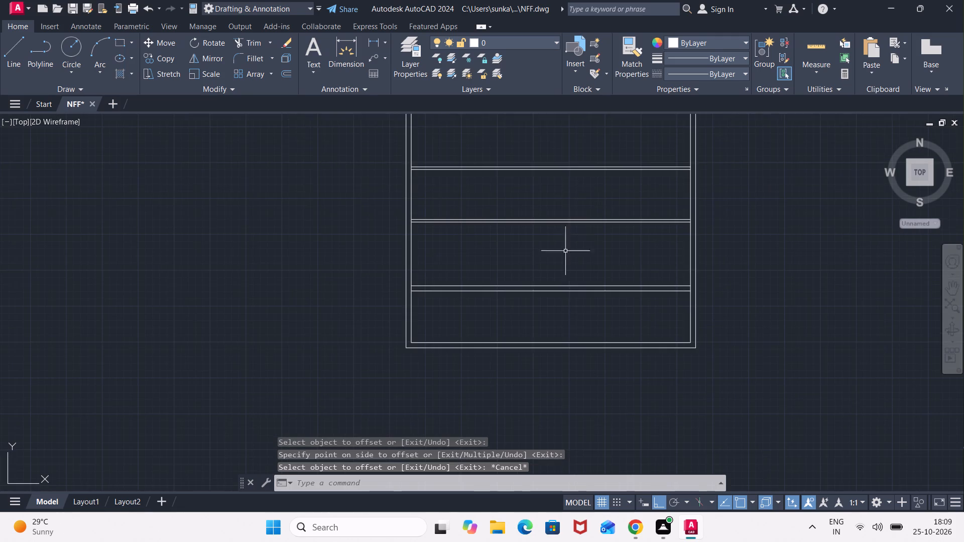
{"action": "middle_click_drag", "start_coordinate": [581, 207], "coordinate": [561, 312]}
{"action": "scroll", "coordinate": [645, 277], "scroll_direction": "up", "scroll_amount": 2}
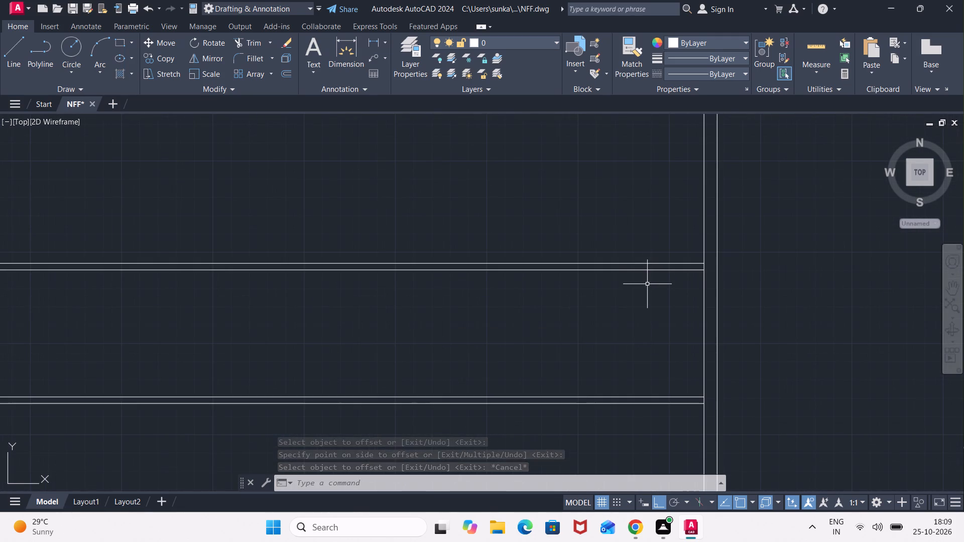
{"action": "type", "text": "TR"}
{"action": "key", "text": "Return"}
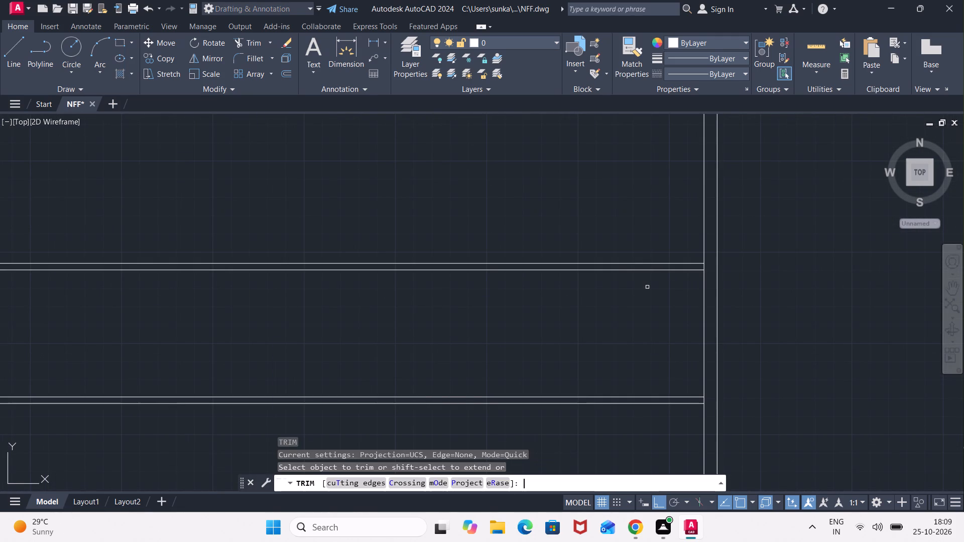
{"action": "scroll", "coordinate": [713, 269], "scroll_direction": "up", "scroll_amount": 2}
{"action": "left_click", "coordinate": [691, 264]}
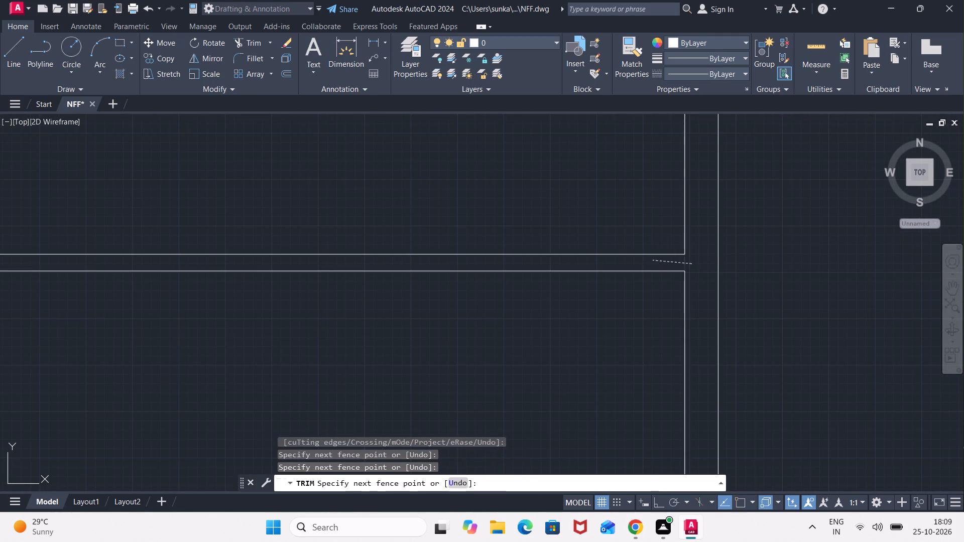
{"action": "left_click", "coordinate": [653, 260]}
{"action": "scroll", "coordinate": [720, 343], "scroll_direction": "down", "scroll_amount": 2}
{"action": "middle_click_drag", "start_coordinate": [658, 398], "coordinate": [656, 362]}
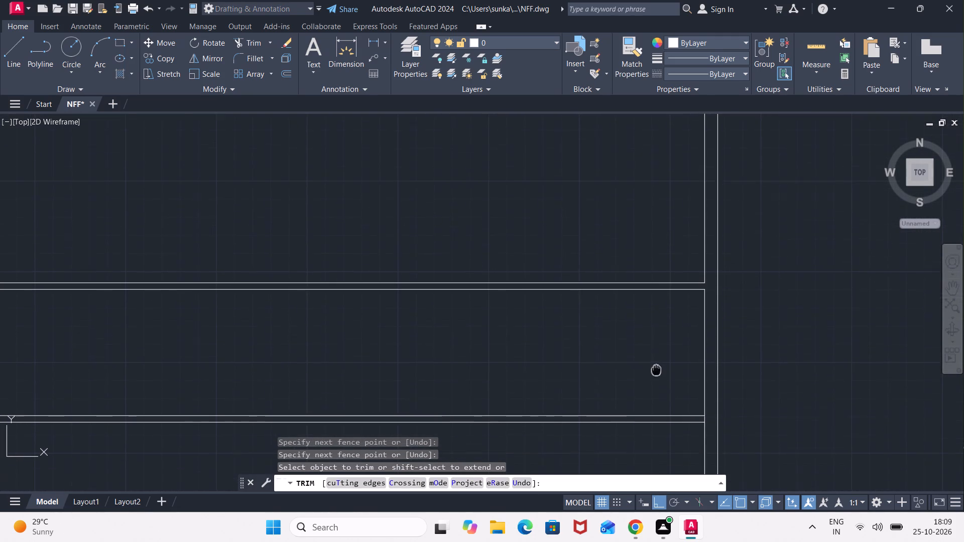
{"action": "middle_click_drag", "start_coordinate": [656, 362], "coordinate": [636, 276]}
{"action": "scroll", "coordinate": [657, 299], "scroll_direction": "up", "scroll_amount": 2}
{"action": "left_click", "coordinate": [725, 364]}
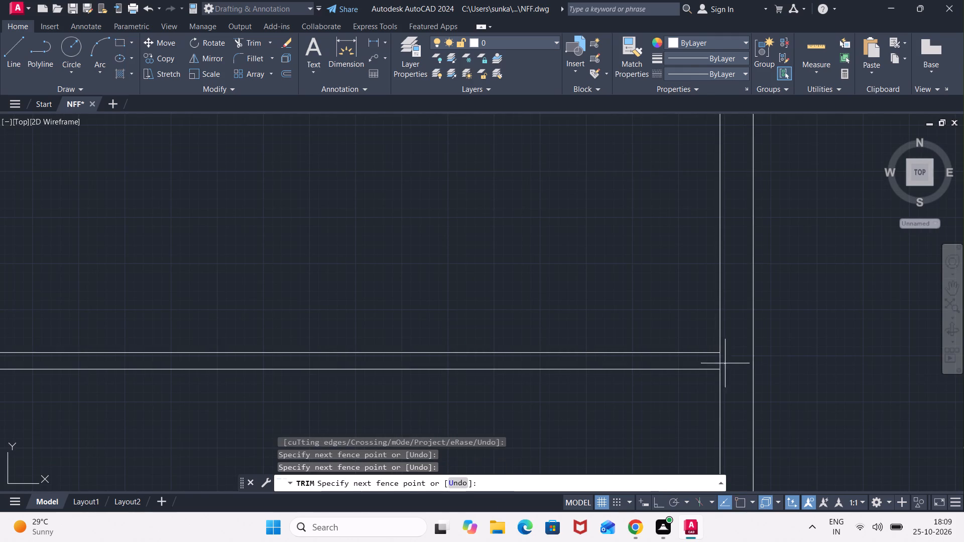
{"action": "left_click", "coordinate": [709, 366]}
{"action": "scroll", "coordinate": [641, 404], "scroll_direction": "down", "scroll_amount": 3}
{"action": "middle_click_drag", "start_coordinate": [605, 417], "coordinate": [607, 382]}
{"action": "key", "text": "Escape"}
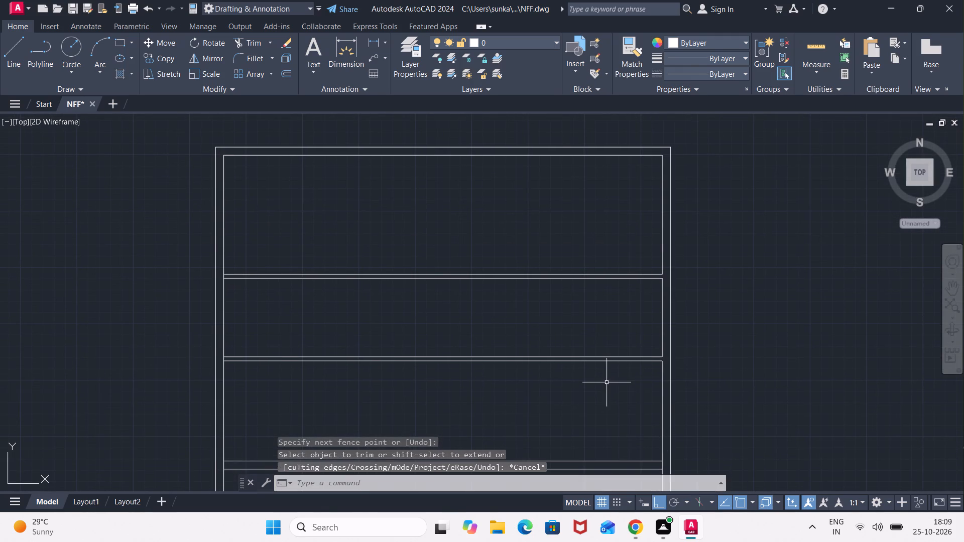
Offset the east wall's inner line between the first and second partitions 6' inward.
{"action": "key", "text": "o"}
{"action": "key", "text": "Return"}
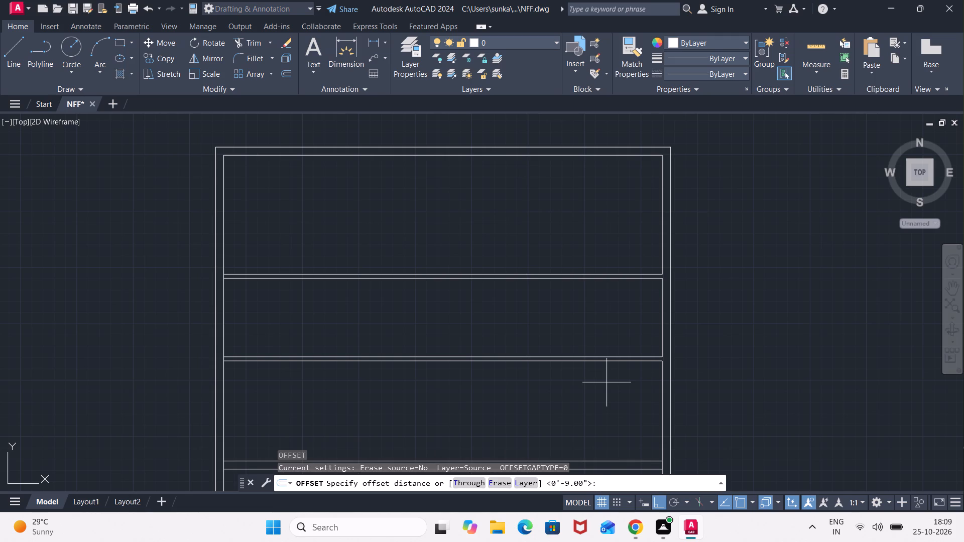
{"action": "type", "text": "6'"}
{"action": "key", "text": "Return"}
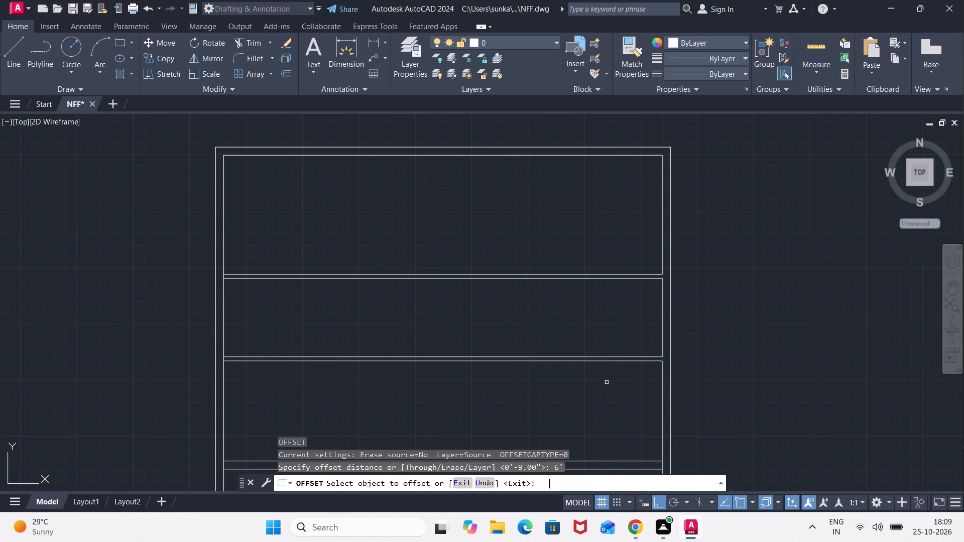
{"action": "left_click", "coordinate": [662, 316]}
{"action": "left_click", "coordinate": [588, 318]}
{"action": "key", "text": "space"}
Offset the vertical line 6' from the east wall 4.5" westward to form a vertical partition.
{"action": "key", "text": "space"}
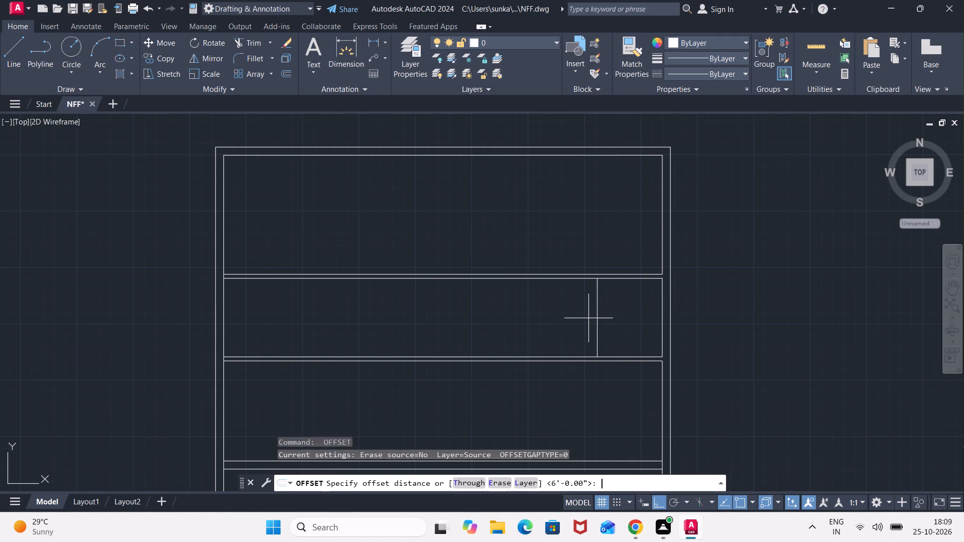
{"action": "type", "text": "4.5\""}
{"action": "key", "text": "Return"}
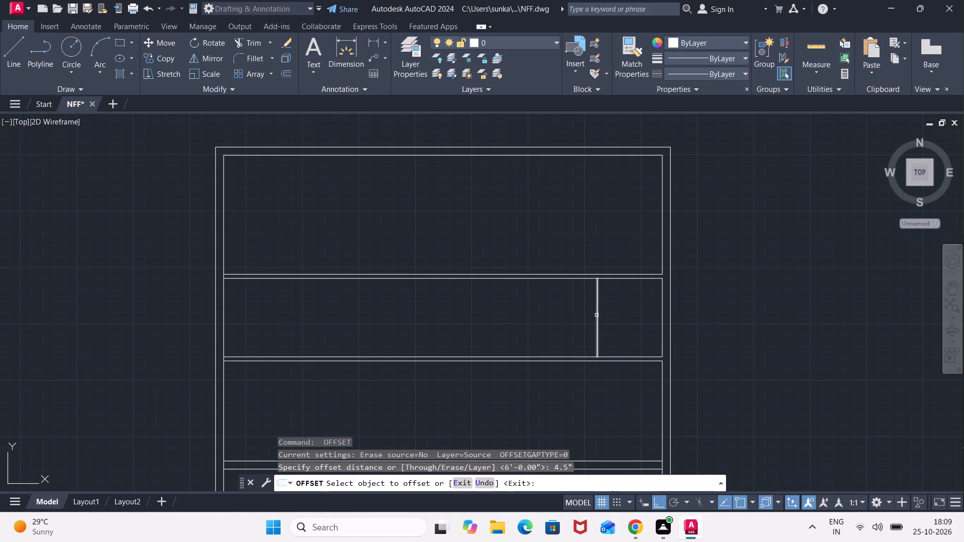
{"action": "left_click", "coordinate": [597, 315]}
{"action": "left_click", "coordinate": [558, 328]}
{"action": "key", "text": "space"}
Offset the west line of the vertical partition 4'10" westward.
{"action": "key", "text": "space"}
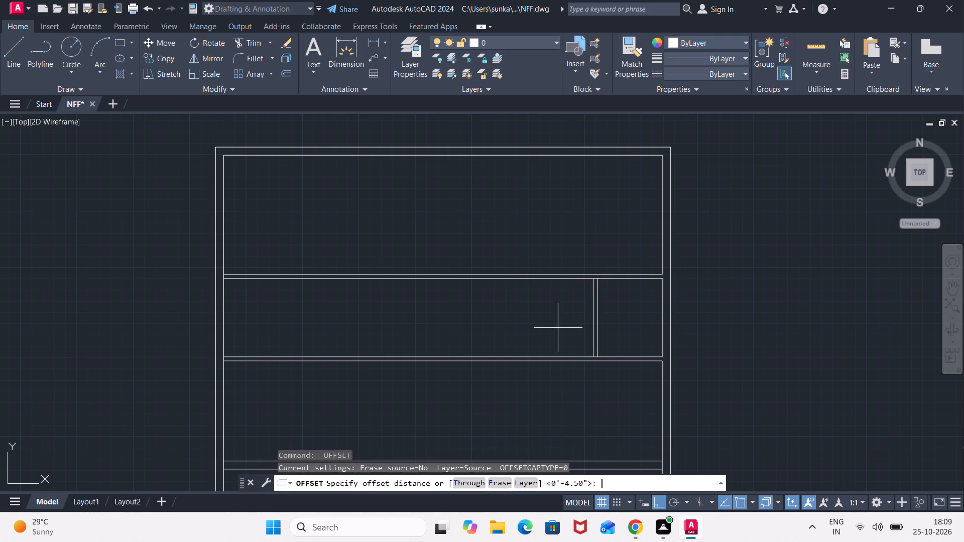
{"action": "type", "text": "4'10\""}
{"action": "key", "text": "Return"}
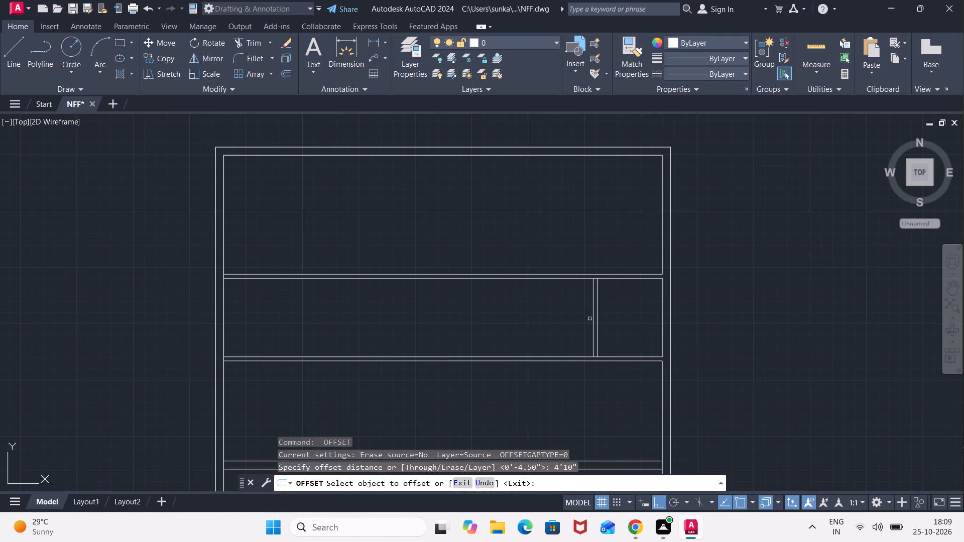
{"action": "left_click", "coordinate": [591, 329]}
{"action": "left_click", "coordinate": [533, 340]}
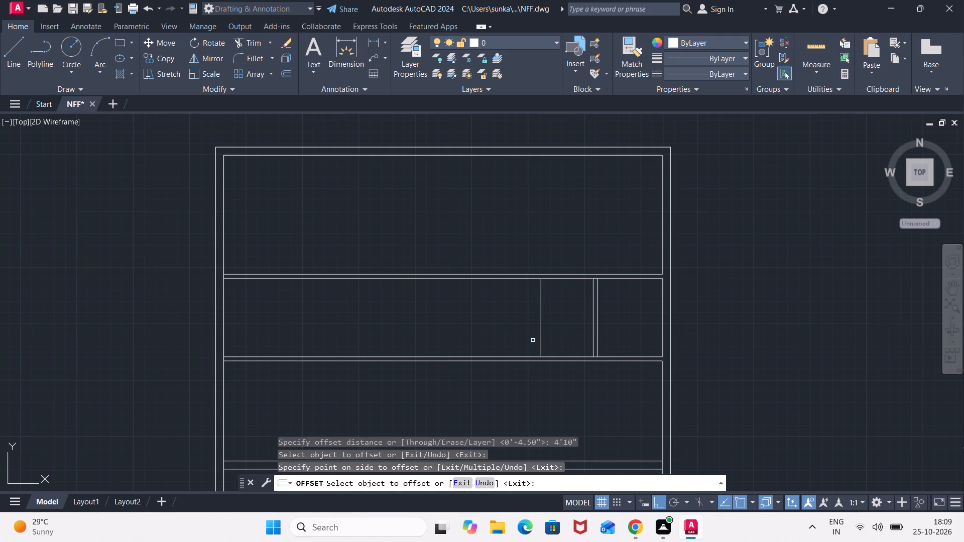
{"action": "key", "text": "space"}
Offset the line 4'10" west of the vertical partition 4.5" westward to form a second vertical partition.
{"action": "key", "text": "space"}
{"action": "type", "text": "4.5\""}
{"action": "key", "text": "Return"}
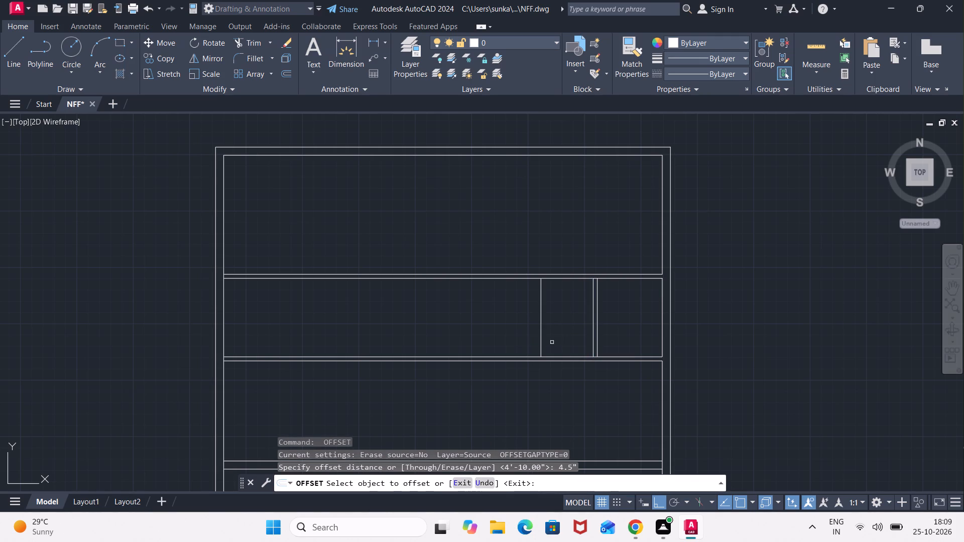
{"action": "left_click", "coordinate": [540, 335]}
{"action": "left_click", "coordinate": [515, 338]}
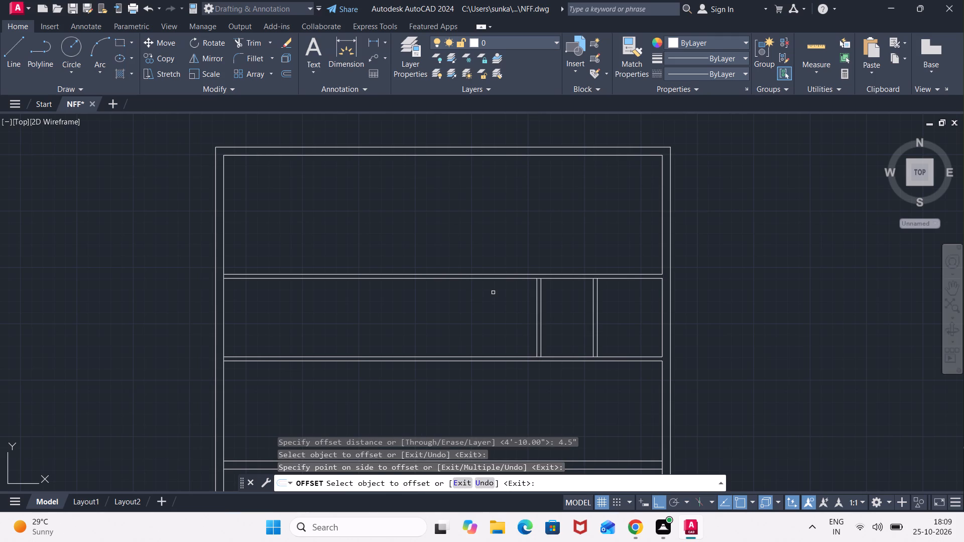
{"action": "key", "text": "Escape"}
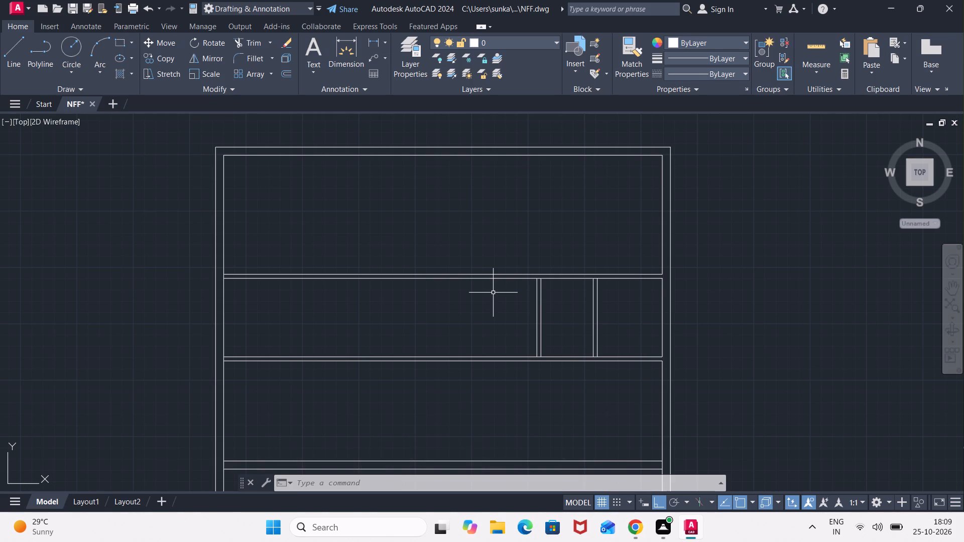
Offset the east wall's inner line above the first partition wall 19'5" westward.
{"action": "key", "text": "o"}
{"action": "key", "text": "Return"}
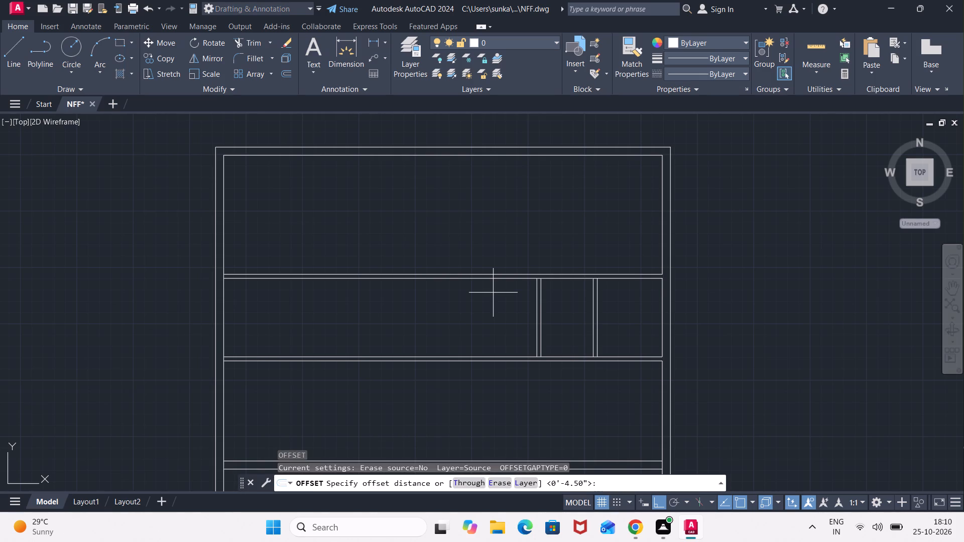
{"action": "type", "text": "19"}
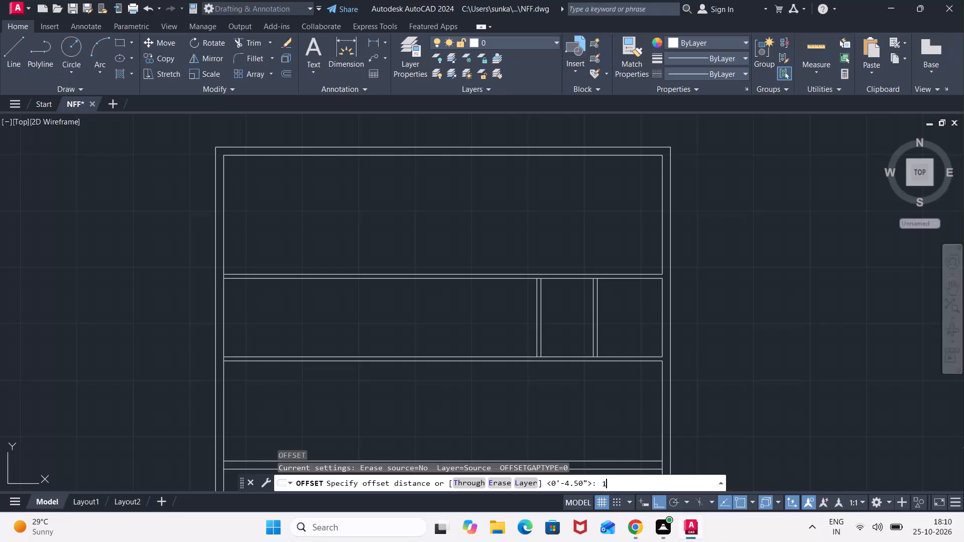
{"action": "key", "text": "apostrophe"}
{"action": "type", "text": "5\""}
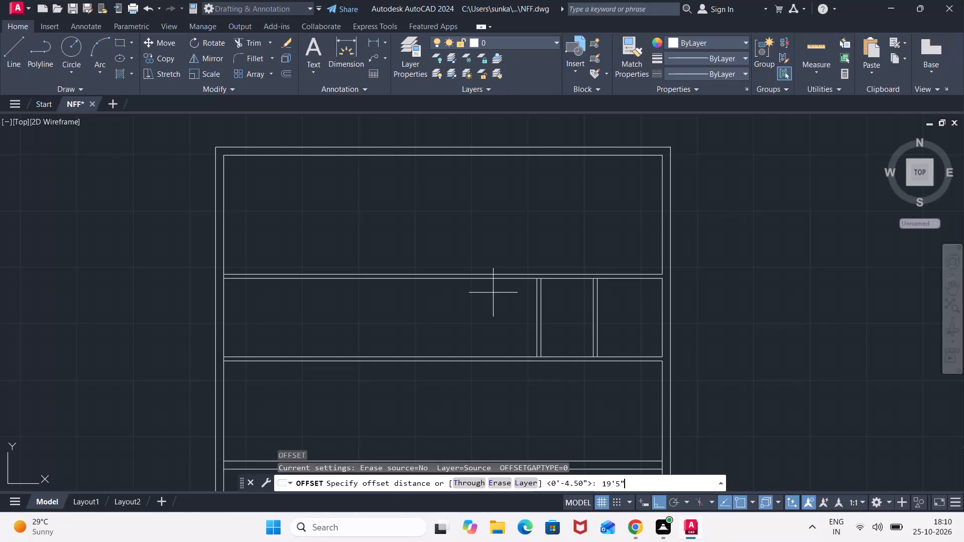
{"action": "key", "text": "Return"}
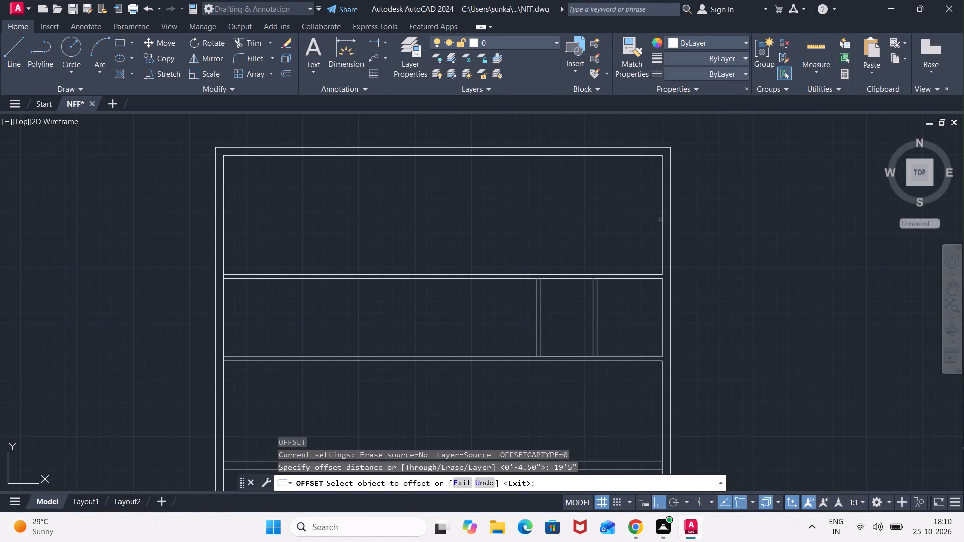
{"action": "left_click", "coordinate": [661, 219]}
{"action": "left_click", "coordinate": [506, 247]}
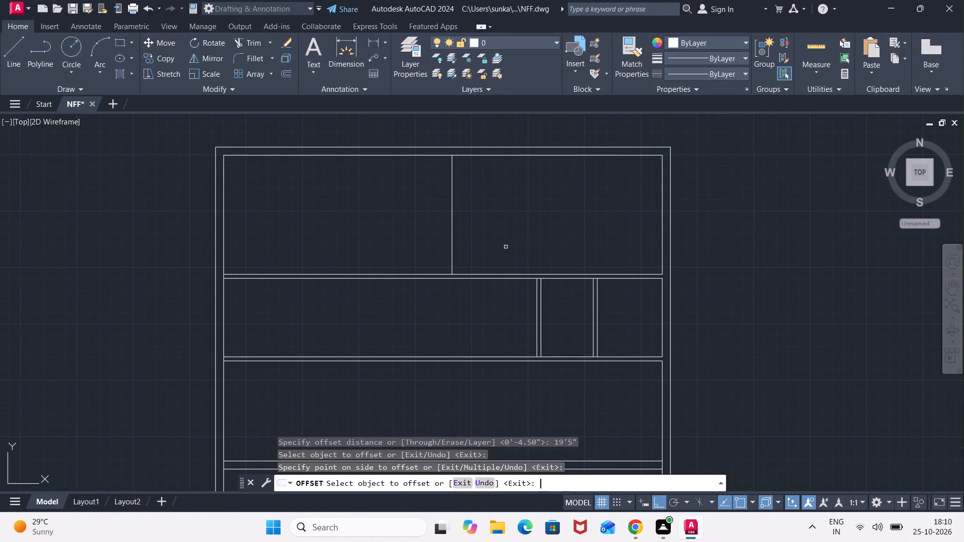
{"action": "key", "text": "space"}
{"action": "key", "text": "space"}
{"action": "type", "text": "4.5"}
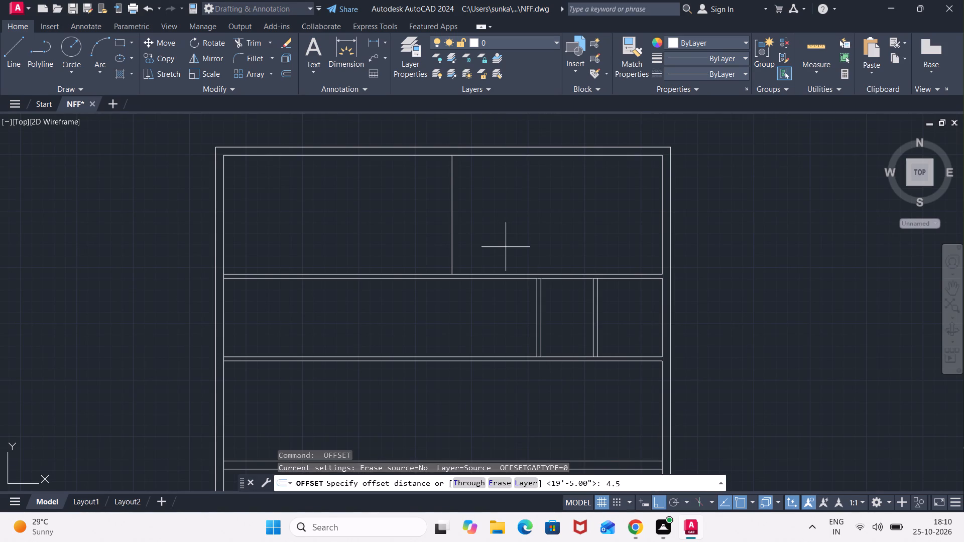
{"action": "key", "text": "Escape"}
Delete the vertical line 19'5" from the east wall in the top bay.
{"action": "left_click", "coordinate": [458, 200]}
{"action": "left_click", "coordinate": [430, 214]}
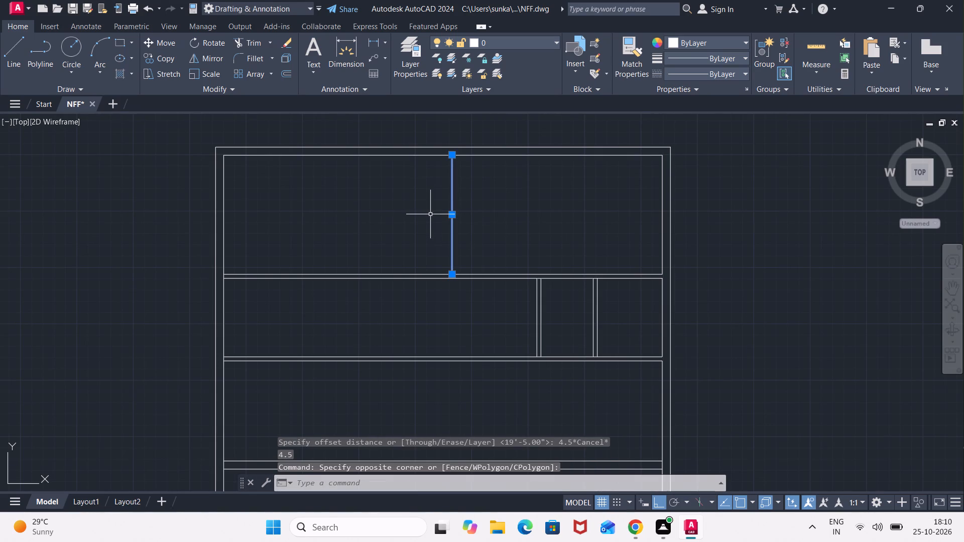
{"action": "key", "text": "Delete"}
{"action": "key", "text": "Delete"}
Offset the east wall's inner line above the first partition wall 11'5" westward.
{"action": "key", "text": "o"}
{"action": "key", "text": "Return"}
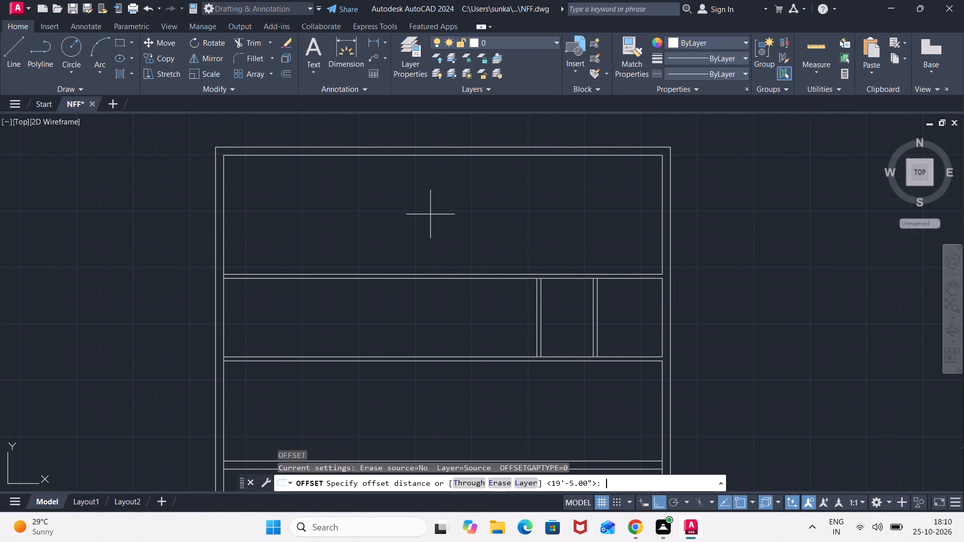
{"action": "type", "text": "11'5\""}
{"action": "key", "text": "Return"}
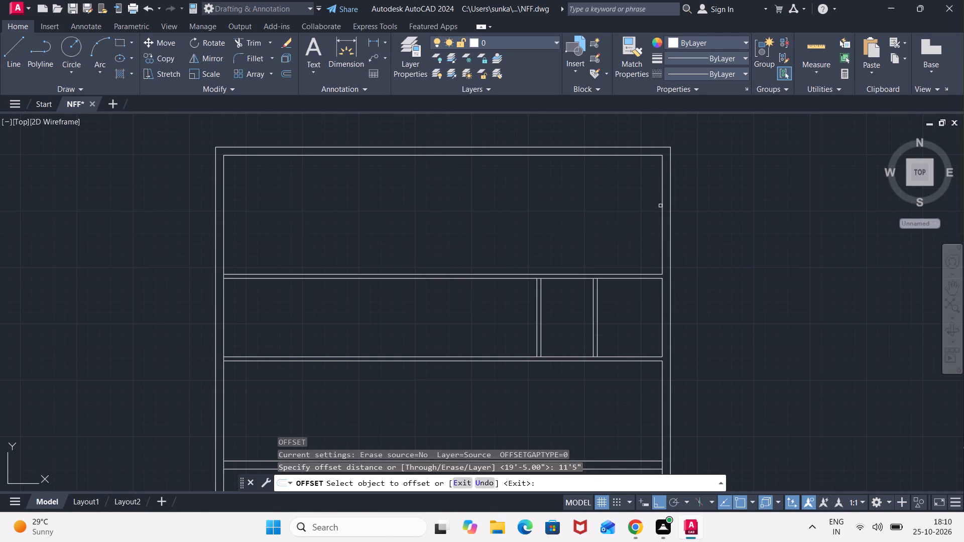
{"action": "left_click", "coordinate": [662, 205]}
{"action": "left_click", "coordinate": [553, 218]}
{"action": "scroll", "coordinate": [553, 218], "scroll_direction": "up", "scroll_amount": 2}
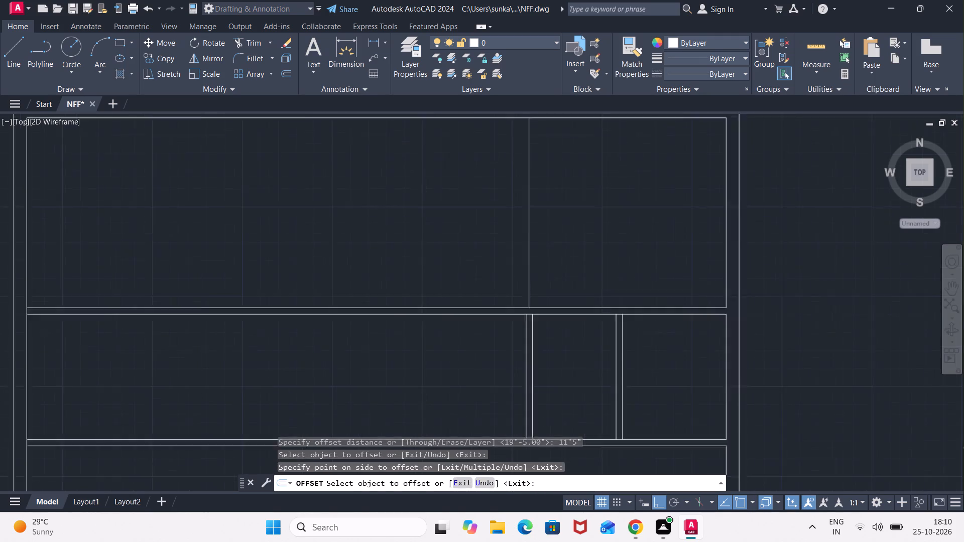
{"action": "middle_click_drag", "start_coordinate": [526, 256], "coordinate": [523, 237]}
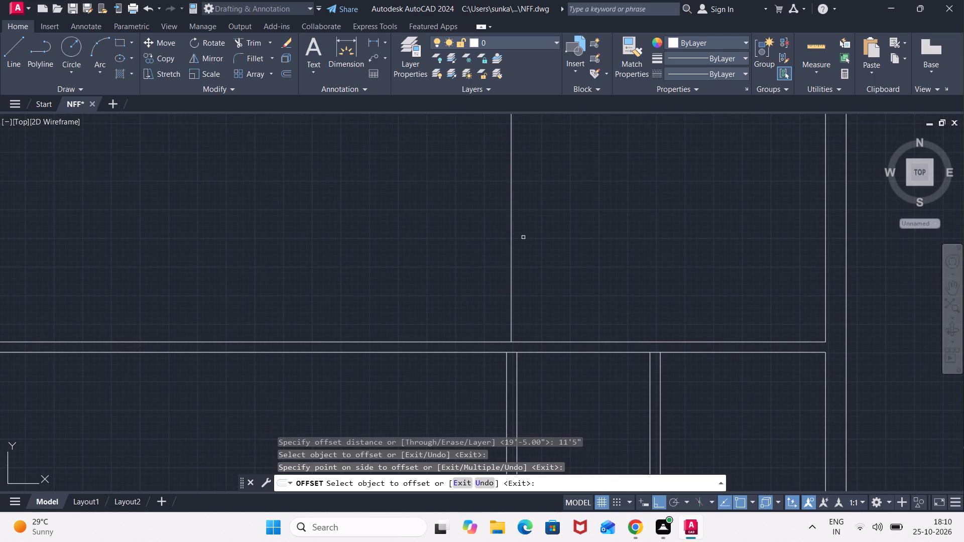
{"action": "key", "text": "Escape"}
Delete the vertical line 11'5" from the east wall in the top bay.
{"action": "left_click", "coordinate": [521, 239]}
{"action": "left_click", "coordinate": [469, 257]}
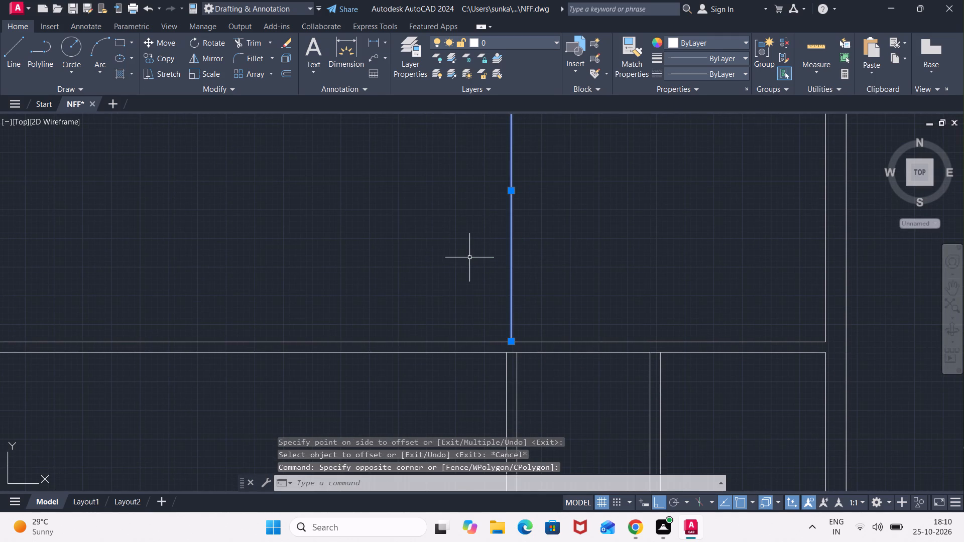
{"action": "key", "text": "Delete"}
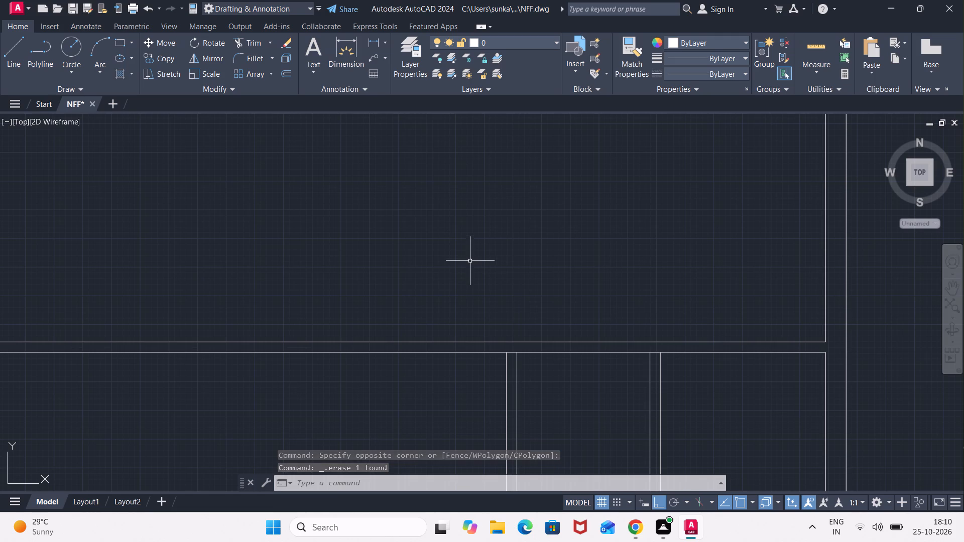
Stretch both lines of the middle bay's western vertical wall up to the north wall's inner line.
{"action": "scroll", "coordinate": [488, 313], "scroll_direction": "down", "scroll_amount": 1}
{"action": "left_click", "coordinate": [506, 347]}
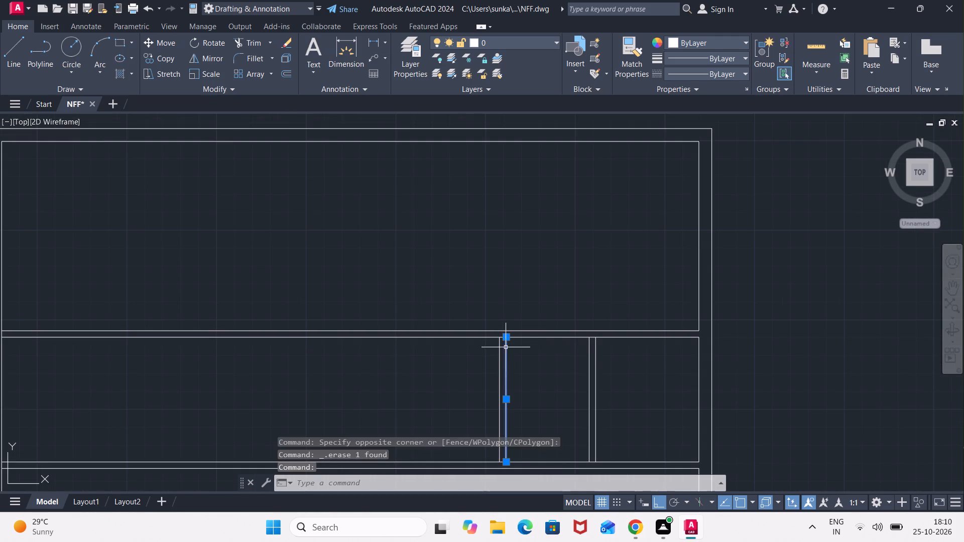
{"action": "left_click", "coordinate": [508, 336]}
{"action": "left_click", "coordinate": [508, 140]}
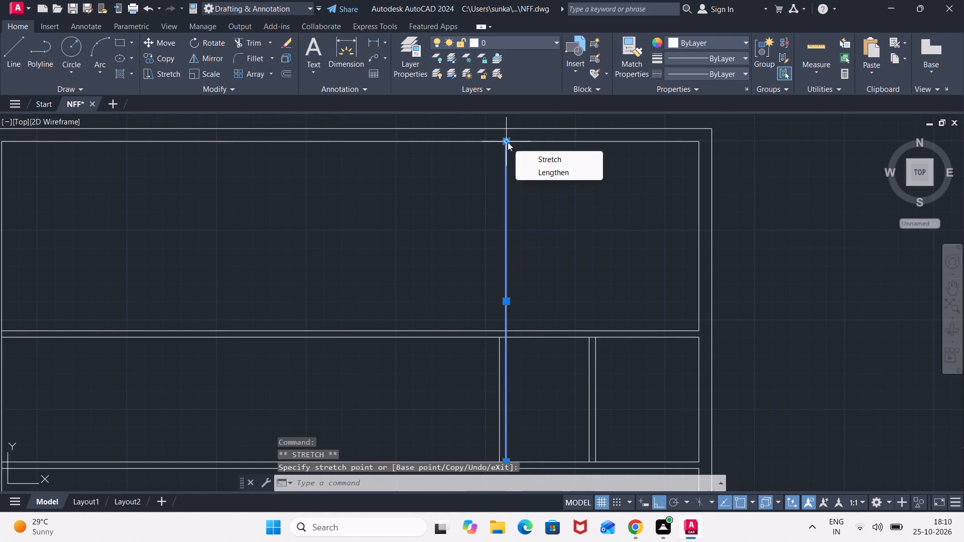
{"action": "left_click", "coordinate": [501, 348]}
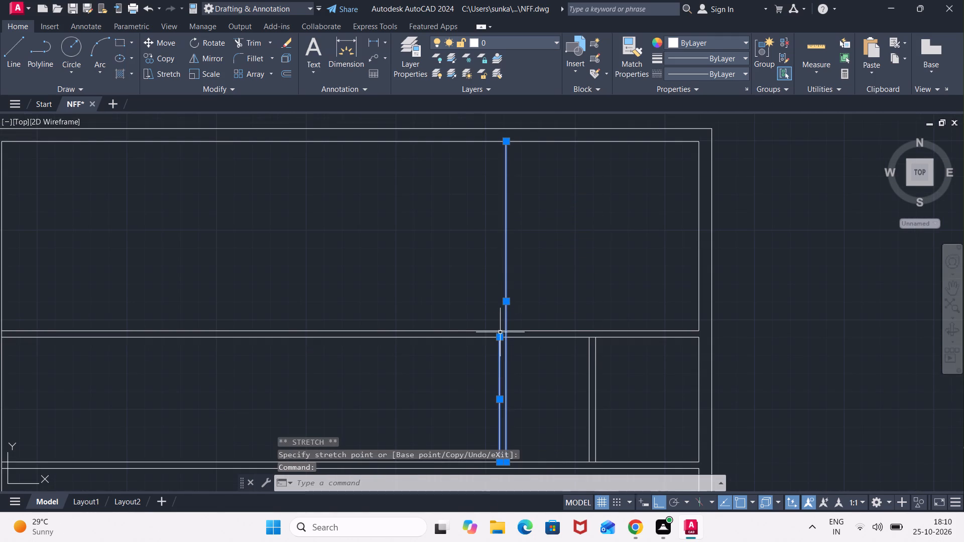
{"action": "left_click", "coordinate": [500, 336]}
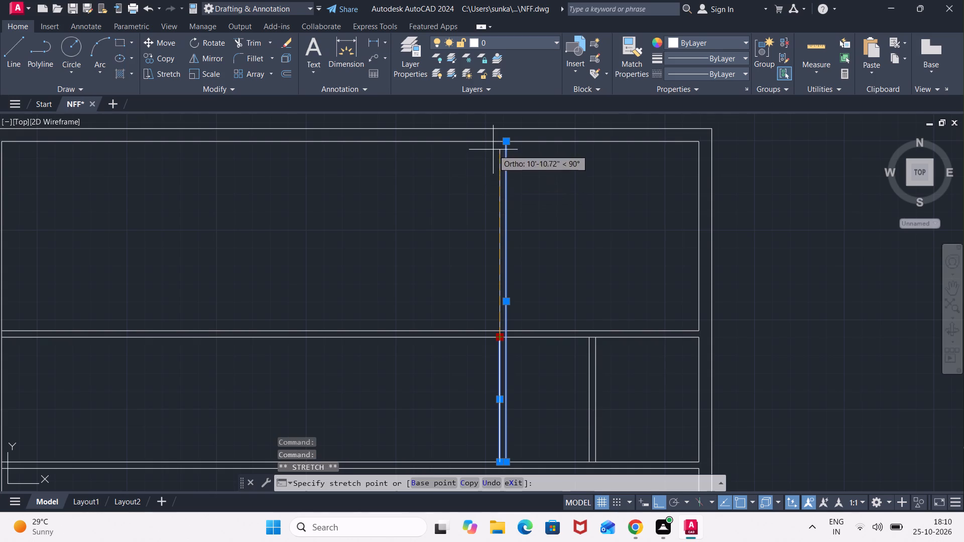
{"action": "left_click", "coordinate": [500, 138]}
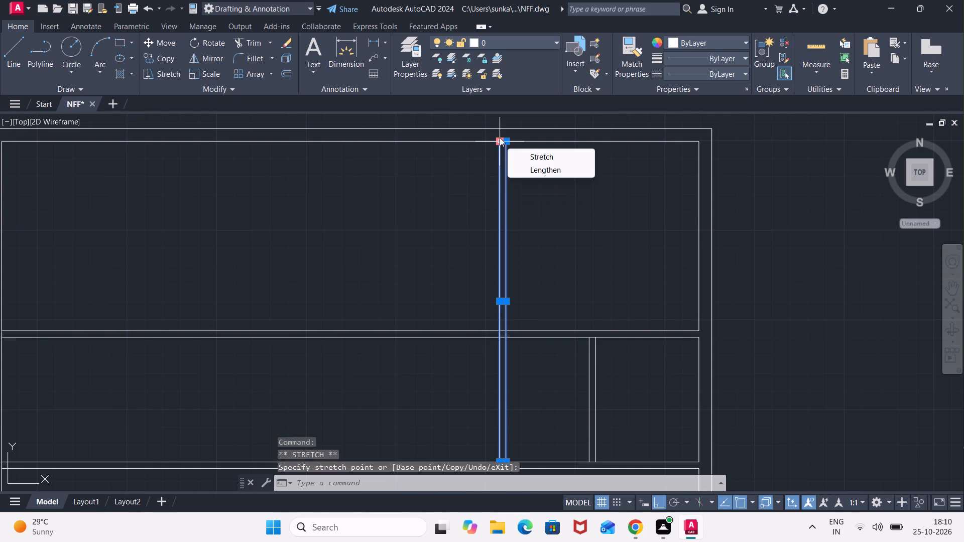
{"action": "key", "text": "Escape"}
{"action": "key", "text": "Escape"}
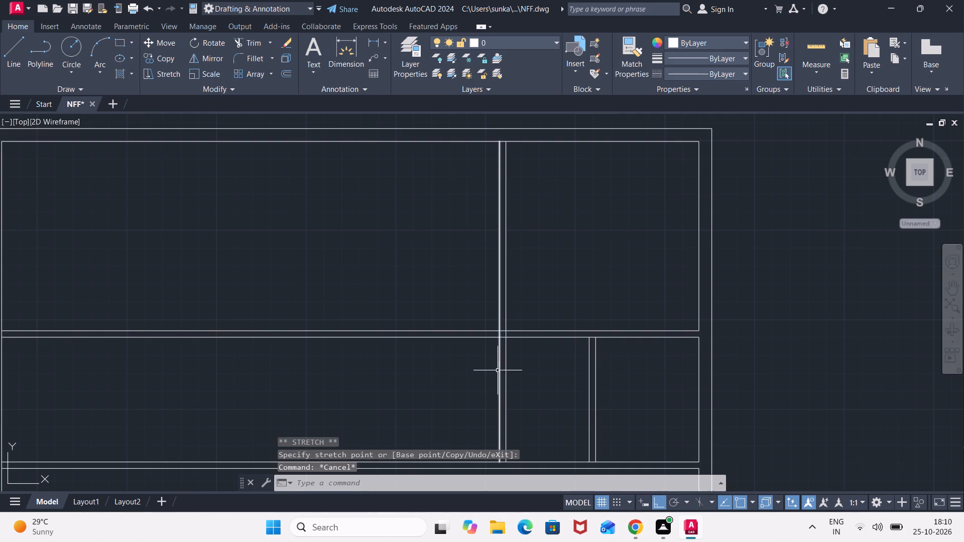
Trim the vertical and horizontal line pieces inside the crossing of the extended wall and the partition below the top bay.
{"action": "middle_click_drag", "start_coordinate": [498, 403], "coordinate": [525, 299]}
{"action": "middle_click_drag", "start_coordinate": [513, 281], "coordinate": [519, 298]}
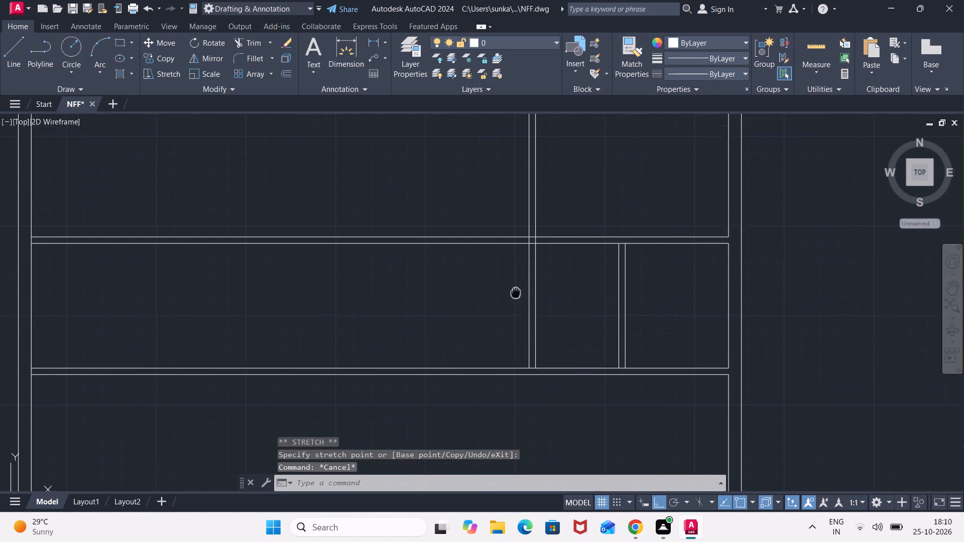
{"action": "middle_click_drag", "start_coordinate": [519, 298], "coordinate": [537, 332]}
{"action": "scroll", "coordinate": [562, 230], "scroll_direction": "down", "scroll_amount": 2}
{"action": "middle_click_drag", "start_coordinate": [541, 229], "coordinate": [551, 248]}
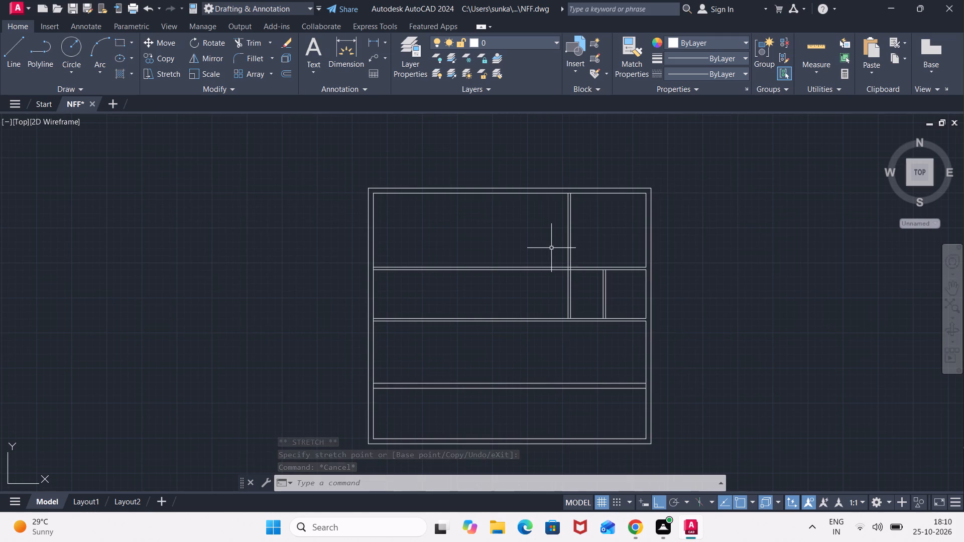
{"action": "type", "text": "TR"}
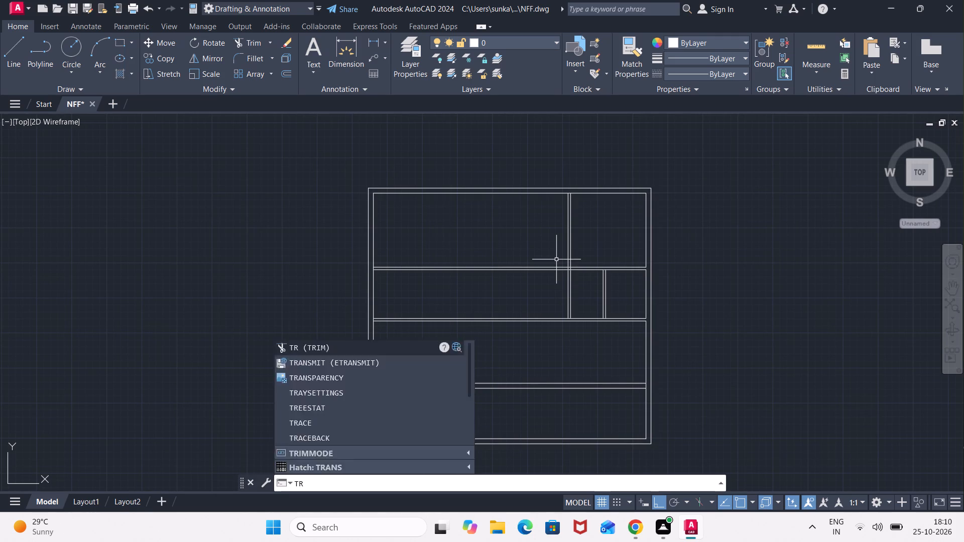
{"action": "key", "text": "Return"}
{"action": "scroll", "coordinate": [569, 273], "scroll_direction": "up", "scroll_amount": 4}
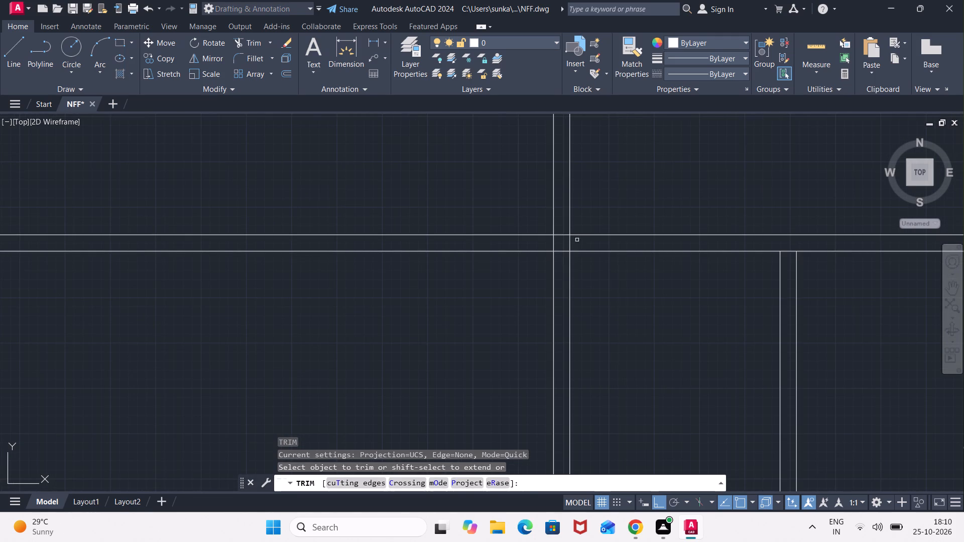
{"action": "left_click", "coordinate": [582, 238]}
{"action": "left_click", "coordinate": [530, 239]}
{"action": "left_click", "coordinate": [560, 255]}
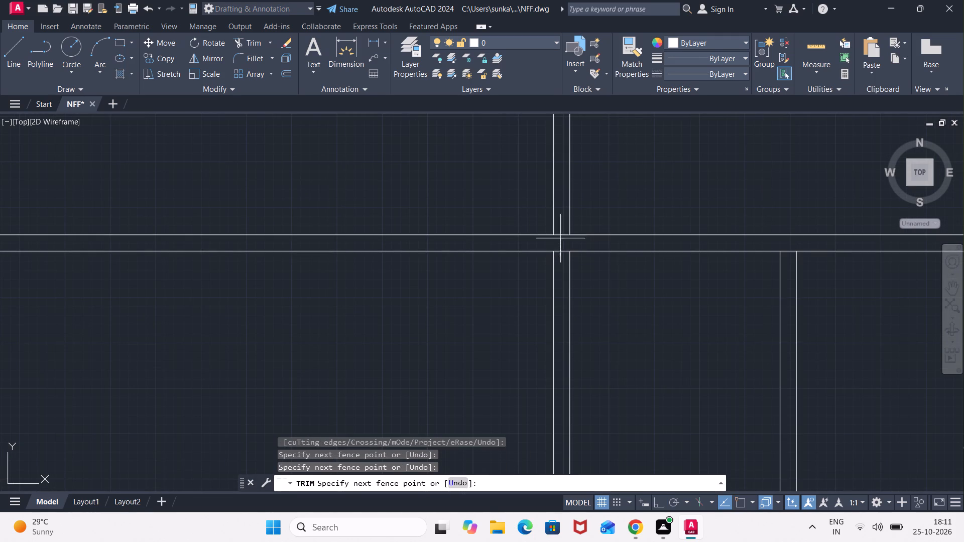
{"action": "left_click", "coordinate": [561, 226]}
{"action": "scroll", "coordinate": [481, 320], "scroll_direction": "down", "scroll_amount": 2}
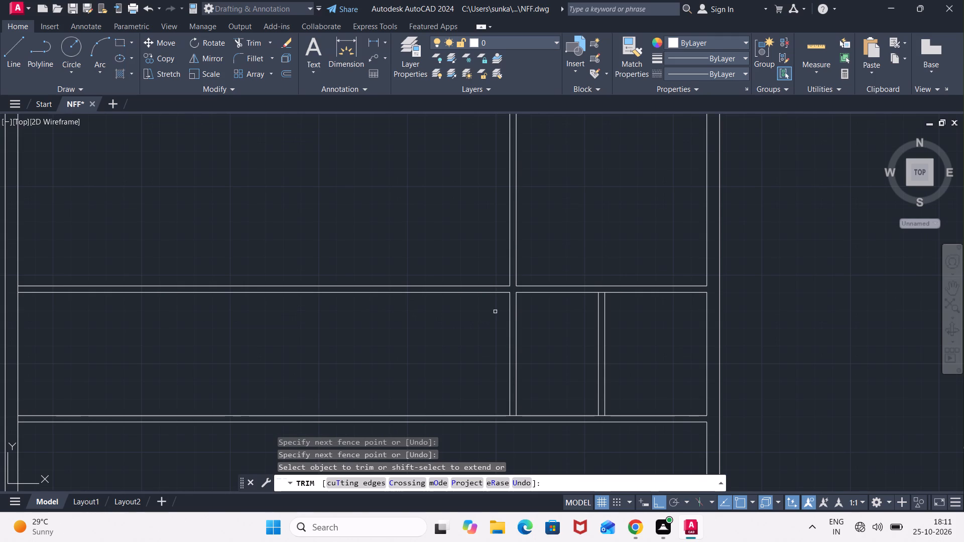
{"action": "key", "text": "Escape"}
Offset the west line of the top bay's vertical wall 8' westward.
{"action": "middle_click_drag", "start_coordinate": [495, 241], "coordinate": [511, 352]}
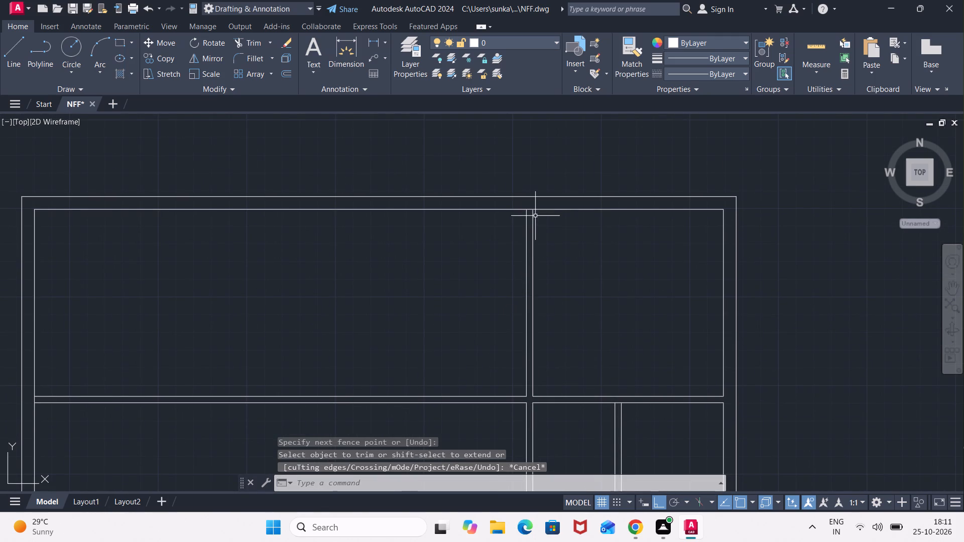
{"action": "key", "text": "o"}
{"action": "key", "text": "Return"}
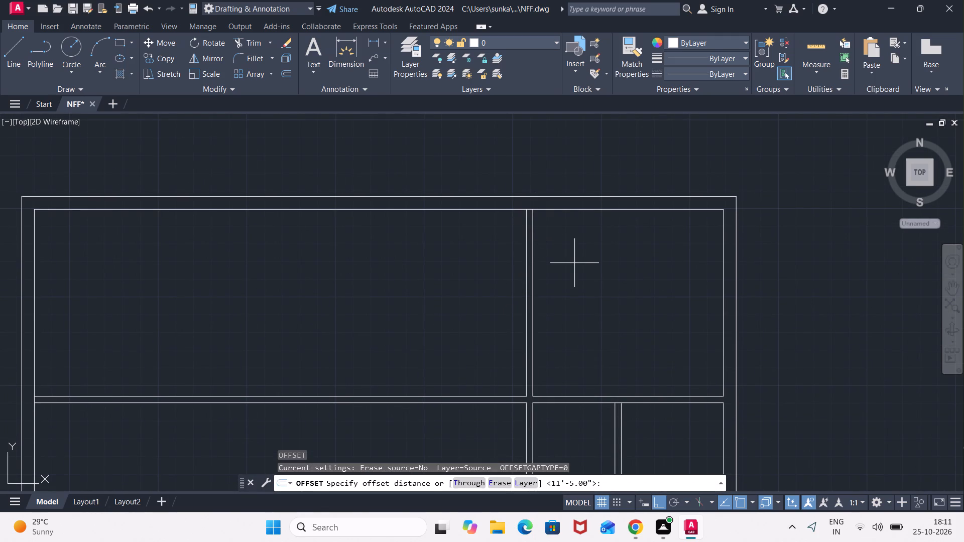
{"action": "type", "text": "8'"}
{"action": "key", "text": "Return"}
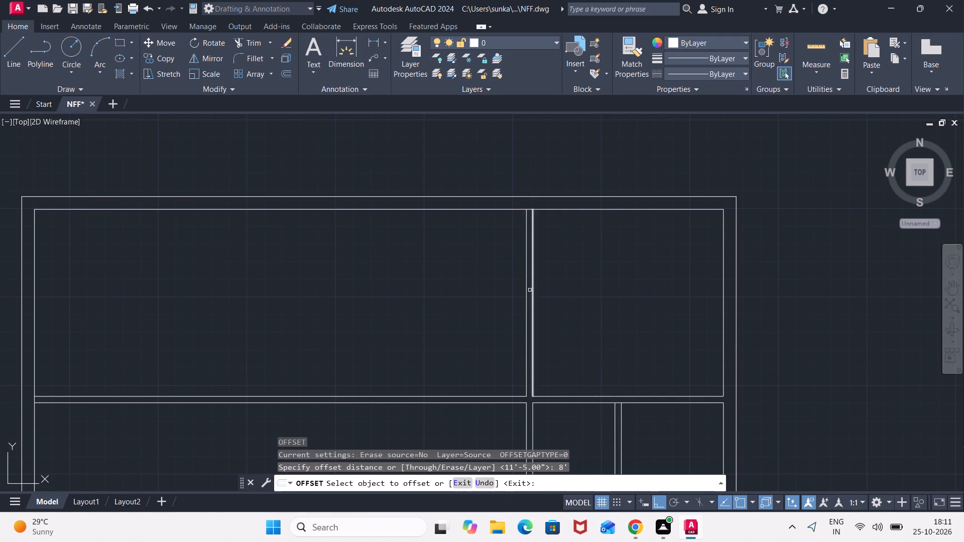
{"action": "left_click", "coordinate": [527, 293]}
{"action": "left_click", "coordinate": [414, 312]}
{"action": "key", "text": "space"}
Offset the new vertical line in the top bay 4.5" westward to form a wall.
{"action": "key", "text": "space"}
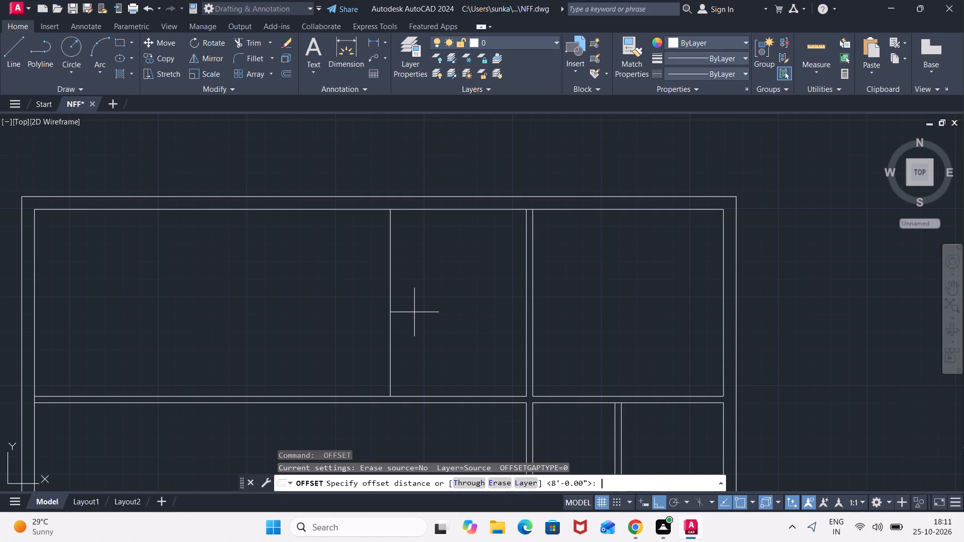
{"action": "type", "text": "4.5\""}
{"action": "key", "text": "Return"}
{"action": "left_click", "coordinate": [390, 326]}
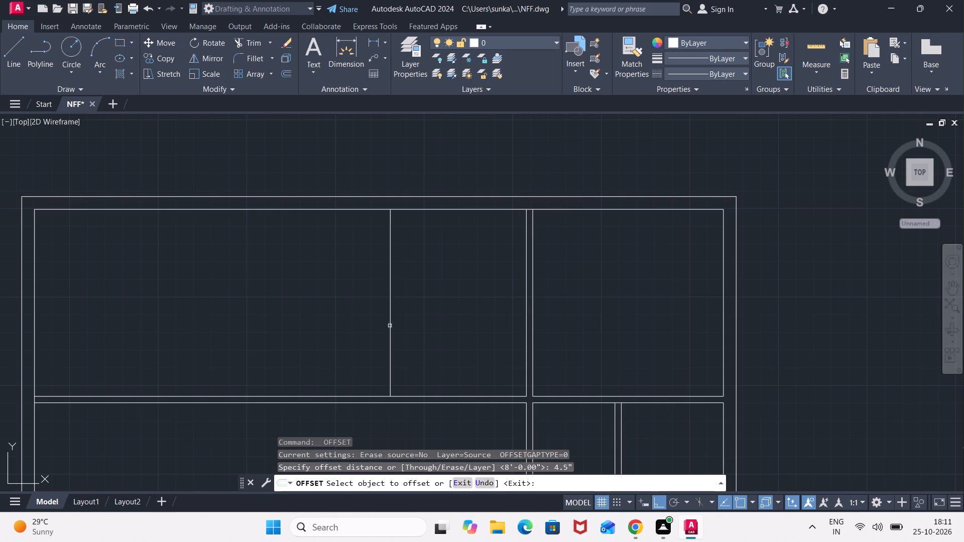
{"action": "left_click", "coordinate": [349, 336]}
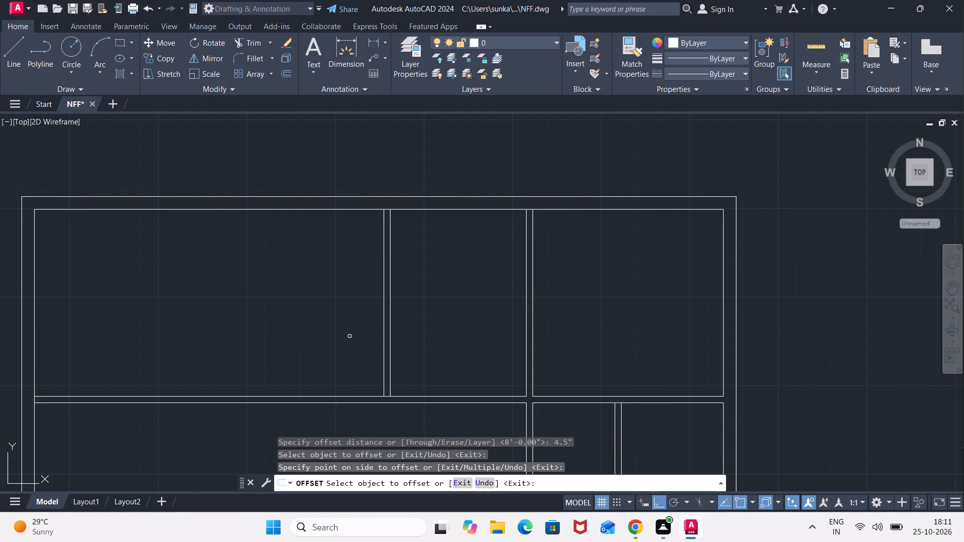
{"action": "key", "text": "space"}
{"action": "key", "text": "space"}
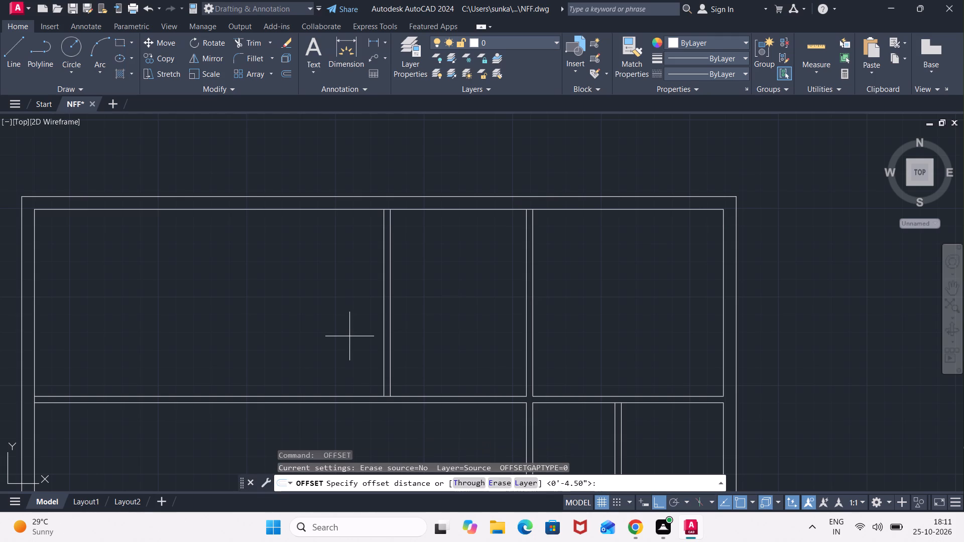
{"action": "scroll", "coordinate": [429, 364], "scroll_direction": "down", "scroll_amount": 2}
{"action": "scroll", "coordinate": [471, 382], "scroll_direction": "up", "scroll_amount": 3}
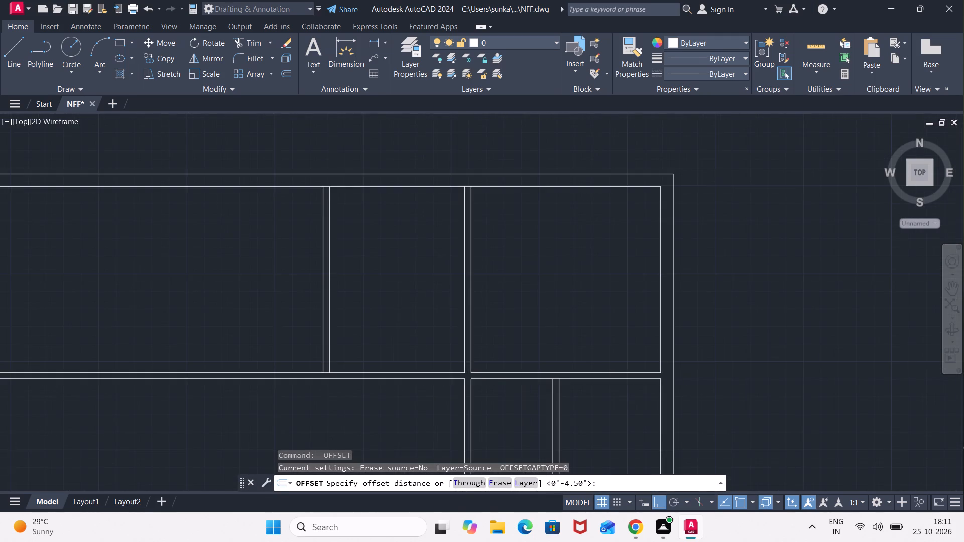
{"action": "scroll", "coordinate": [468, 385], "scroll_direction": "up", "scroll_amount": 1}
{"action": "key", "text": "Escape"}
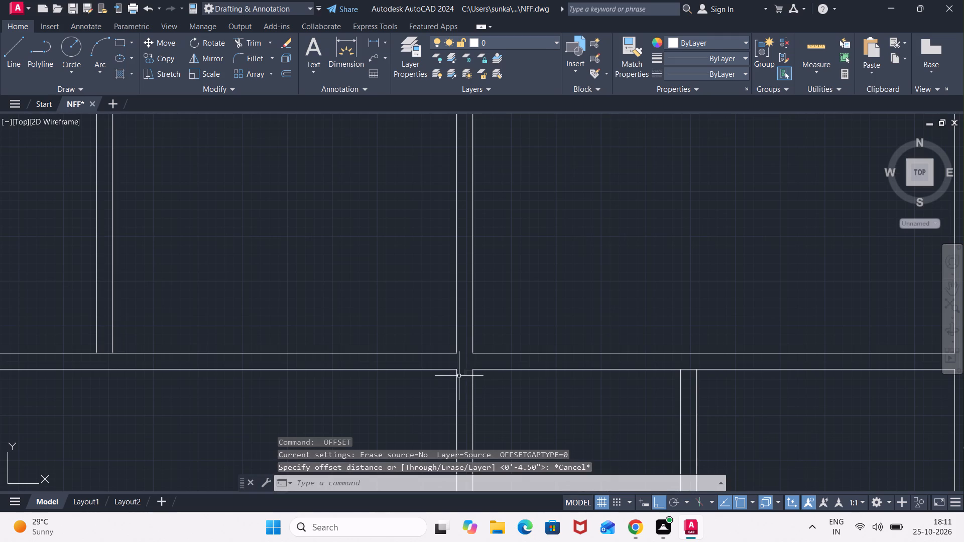
Stretch the top end of the middle bay vertical wall's west line up to the upper partition line, closing the junction gap.
{"action": "left_click", "coordinate": [457, 372]}
{"action": "left_click", "coordinate": [457, 371]}
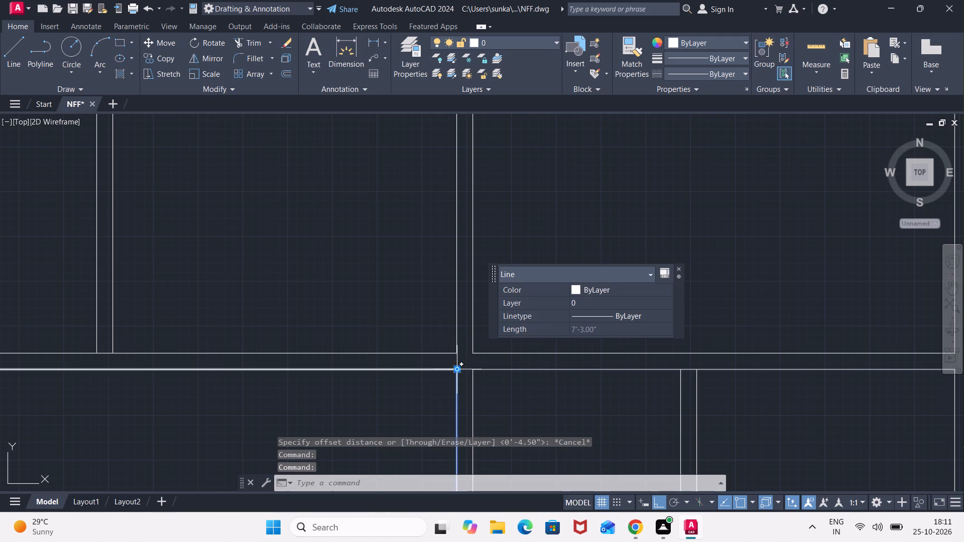
{"action": "left_click", "coordinate": [455, 370]}
{"action": "left_click", "coordinate": [456, 354]}
{"action": "key", "text": "Escape"}
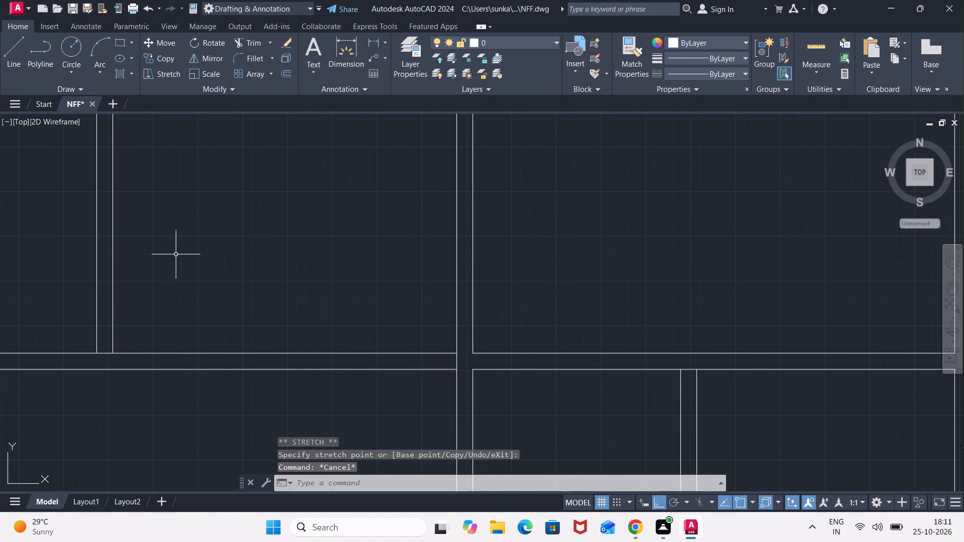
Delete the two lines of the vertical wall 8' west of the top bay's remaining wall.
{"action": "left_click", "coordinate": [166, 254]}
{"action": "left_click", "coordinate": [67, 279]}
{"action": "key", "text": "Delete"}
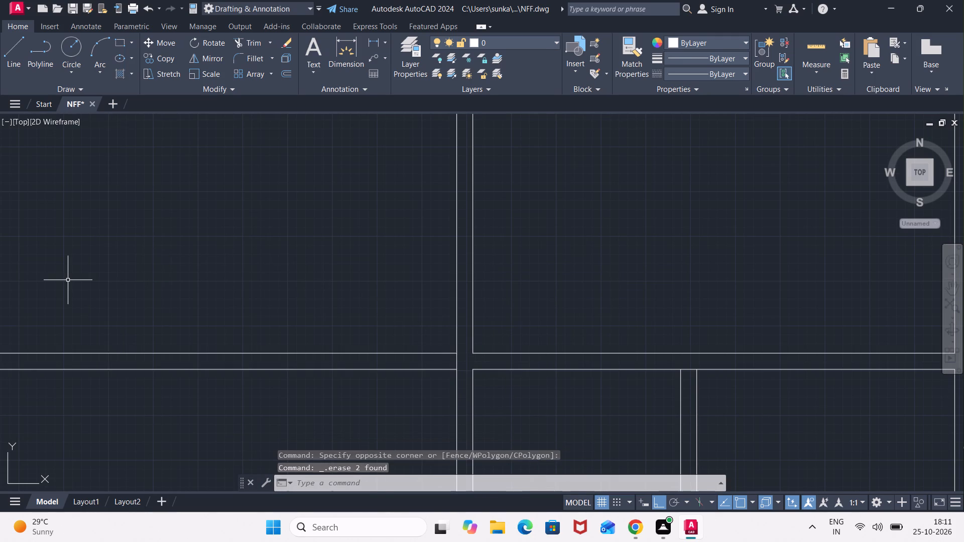
Stretch the bottom end of the middle bay vertical wall's east line down to the bottom line of the lowest partition.
{"action": "scroll", "coordinate": [72, 285], "scroll_direction": "down", "scroll_amount": 3}
{"action": "middle_click_drag", "start_coordinate": [131, 356], "coordinate": [245, 240]}
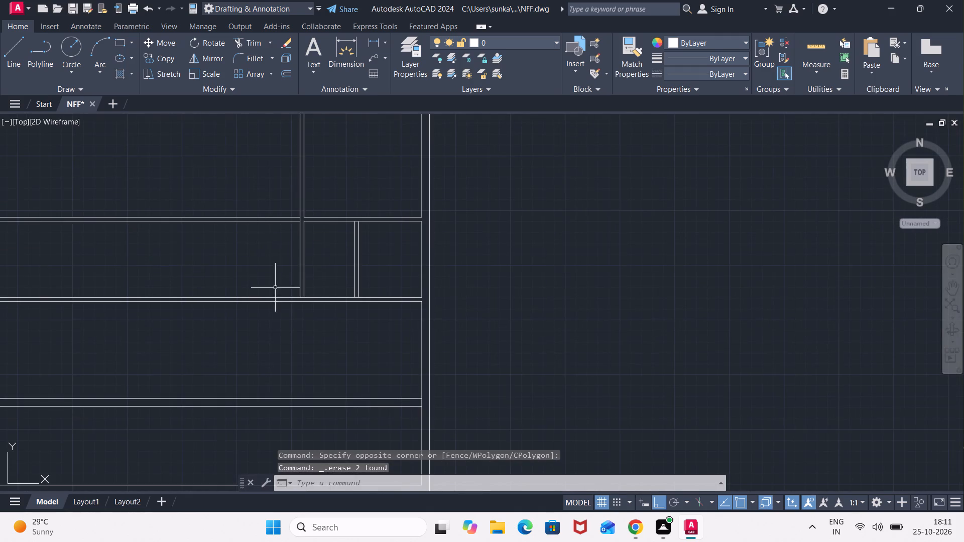
{"action": "middle_click_drag", "start_coordinate": [277, 316], "coordinate": [356, 220]}
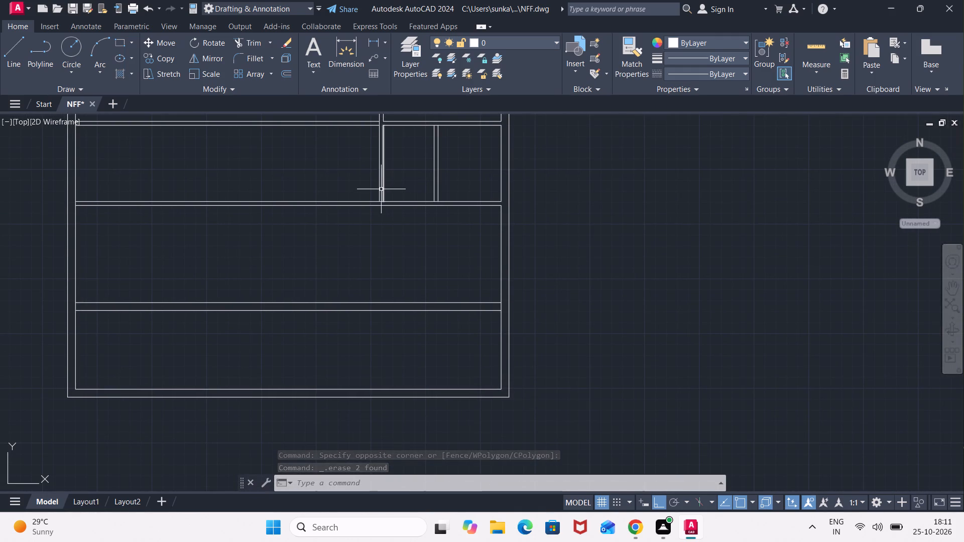
{"action": "left_click", "coordinate": [381, 190]}
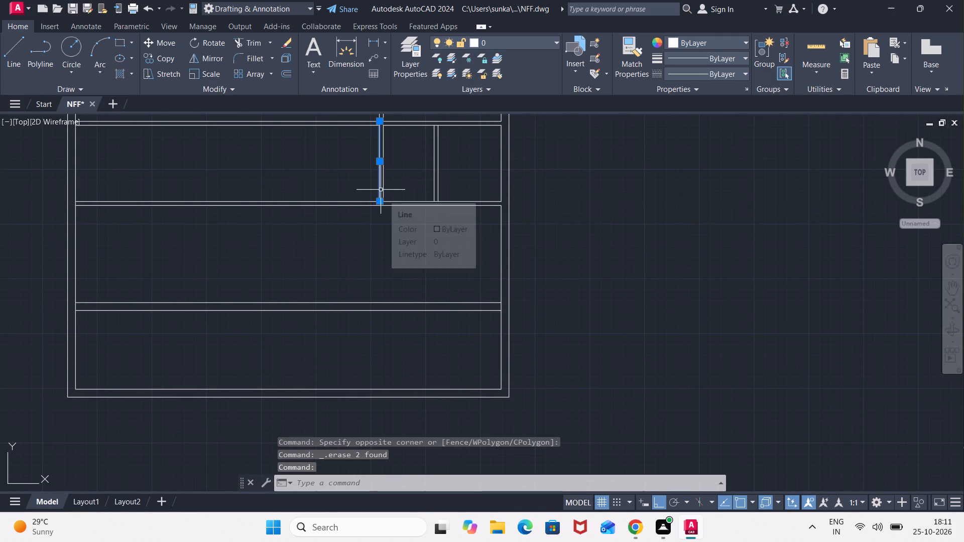
{"action": "left_click", "coordinate": [381, 190]}
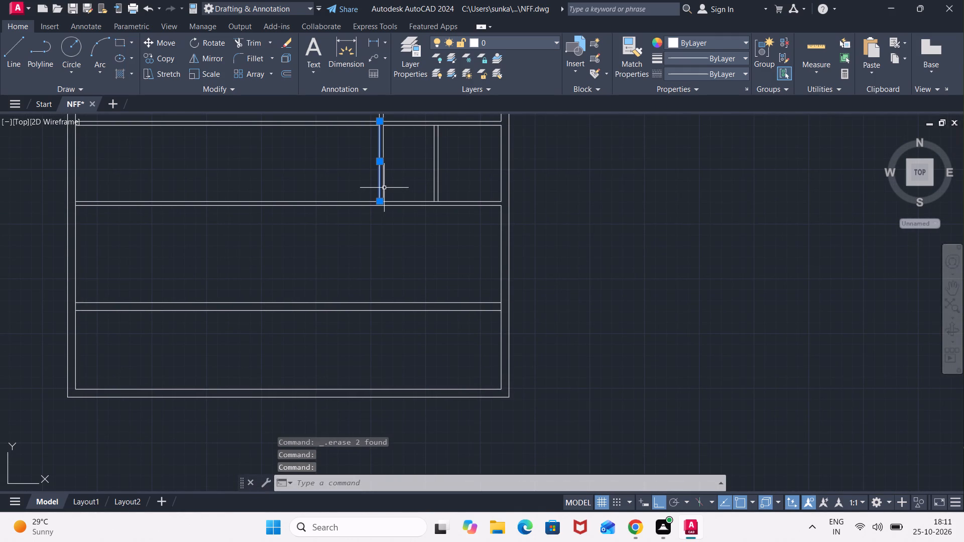
{"action": "left_click", "coordinate": [382, 190]}
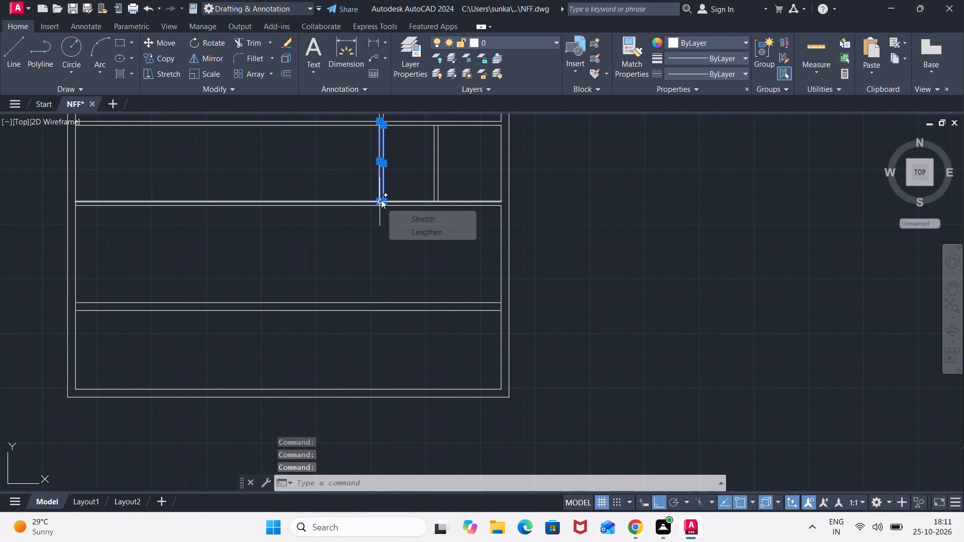
{"action": "scroll", "coordinate": [381, 200], "scroll_direction": "up", "scroll_amount": 4}
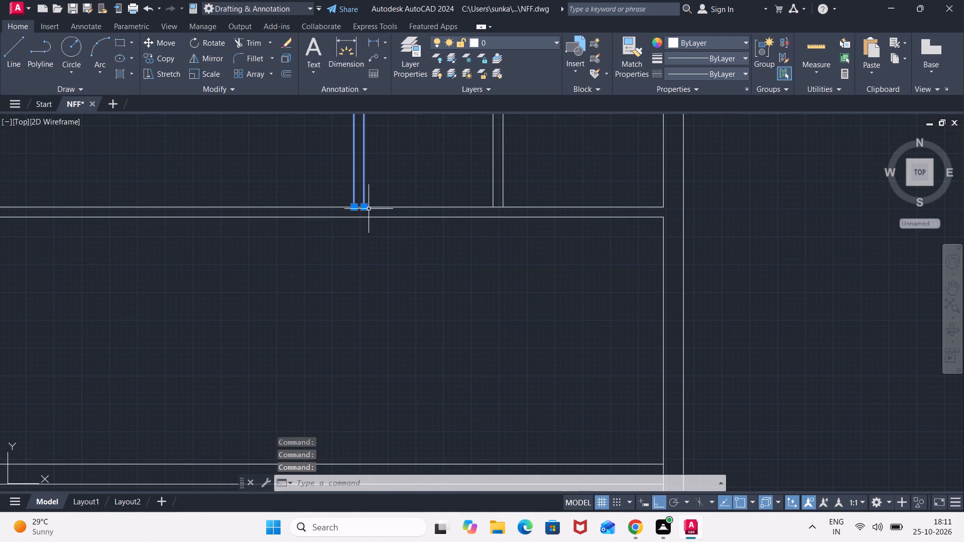
{"action": "left_click", "coordinate": [364, 209]}
{"action": "middle_click_drag", "start_coordinate": [366, 362], "coordinate": [368, 357]}
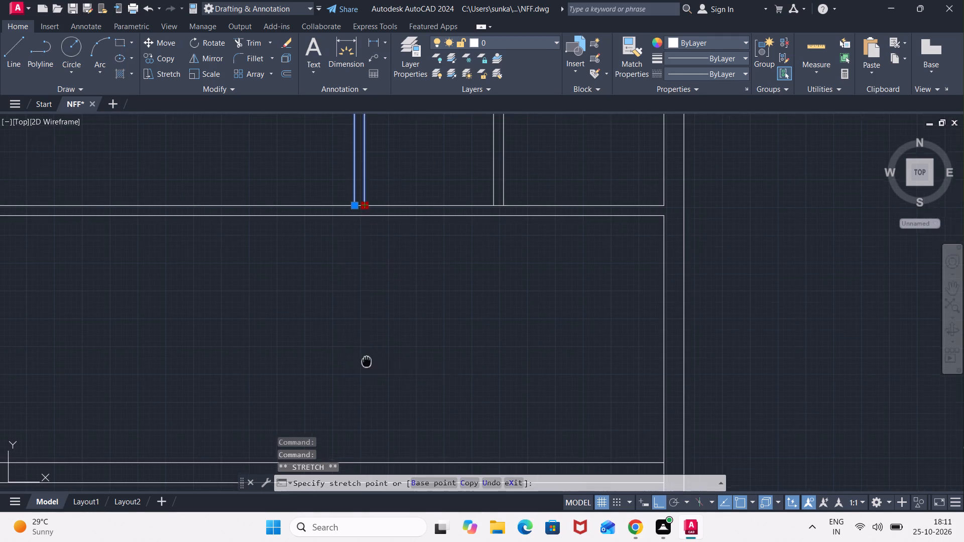
{"action": "middle_click_drag", "start_coordinate": [368, 357], "coordinate": [406, 239]}
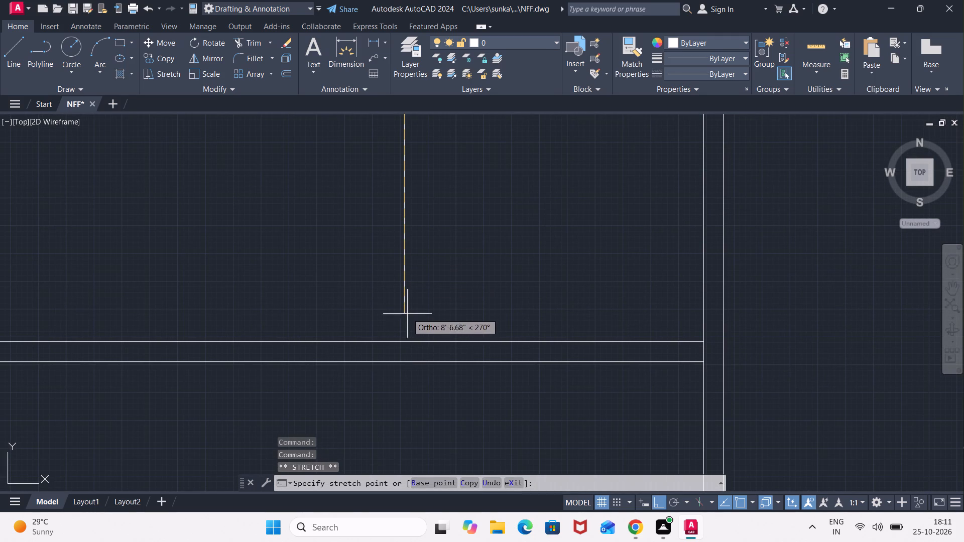
{"action": "scroll", "coordinate": [408, 345], "scroll_direction": "down", "scroll_amount": 3}
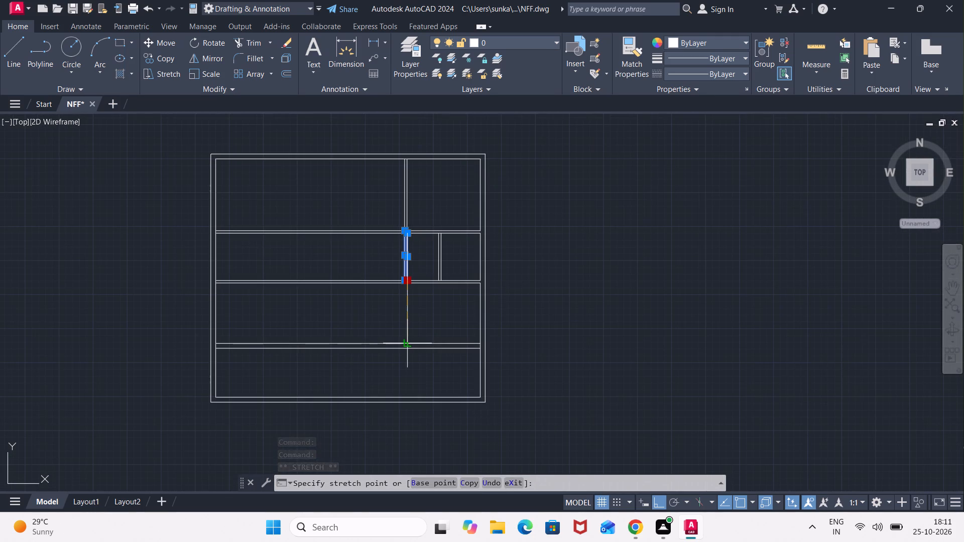
{"action": "scroll", "coordinate": [408, 347], "scroll_direction": "up", "scroll_amount": 3}
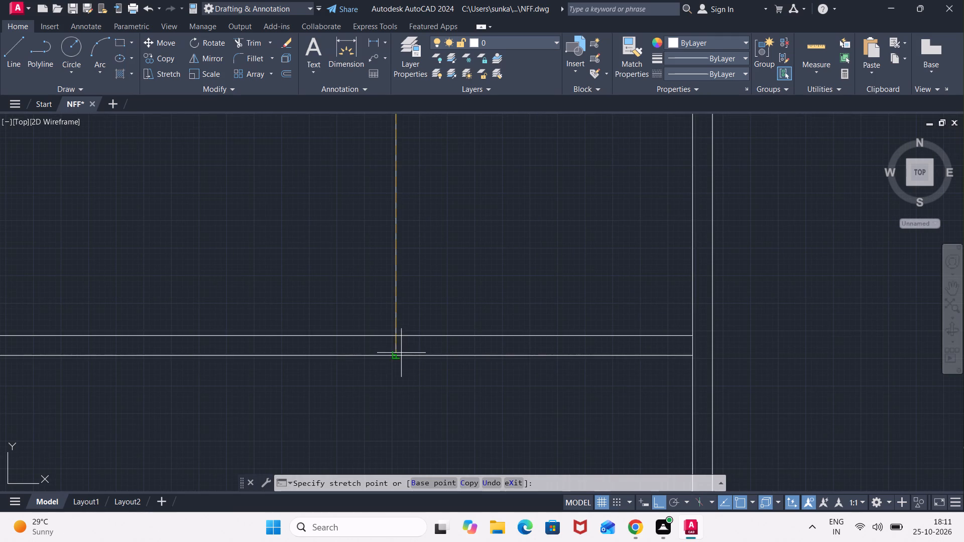
{"action": "left_click", "coordinate": [399, 354]}
Stretch the bottom end of the same wall's west line down to the bottom line of the lowest partition.
{"action": "scroll", "coordinate": [385, 238], "scroll_direction": "down", "scroll_amount": 2}
{"action": "middle_click_drag", "start_coordinate": [372, 222], "coordinate": [381, 237]}
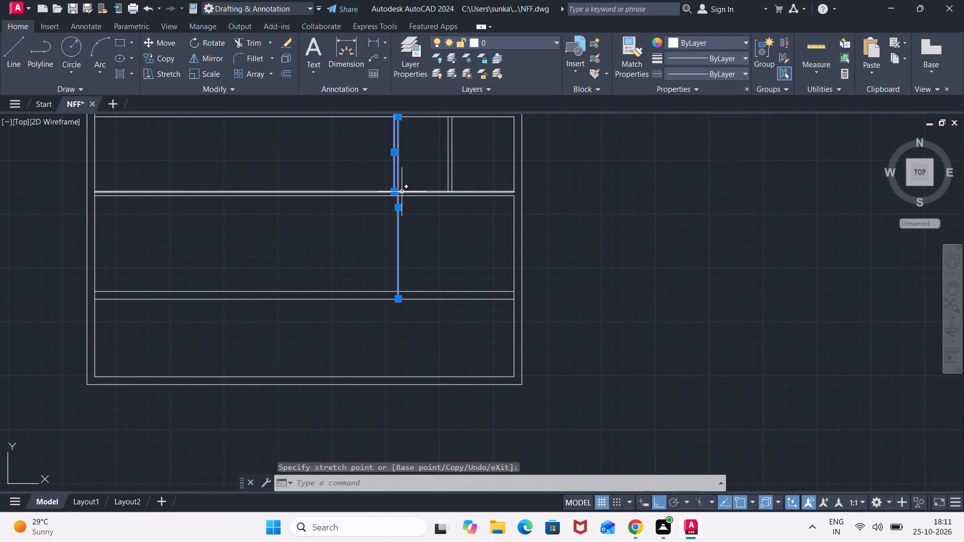
{"action": "left_click", "coordinate": [396, 191]}
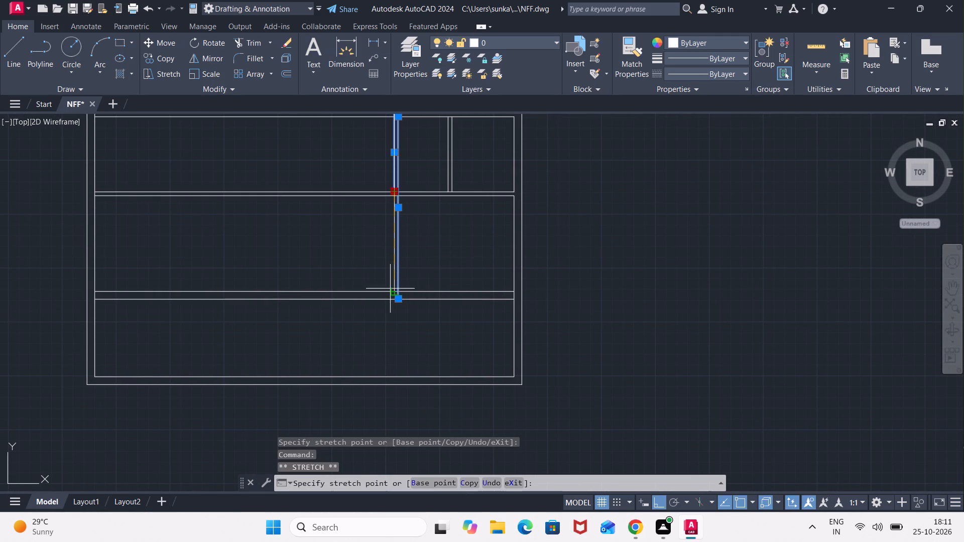
{"action": "scroll", "coordinate": [390, 304], "scroll_direction": "up", "scroll_amount": 3}
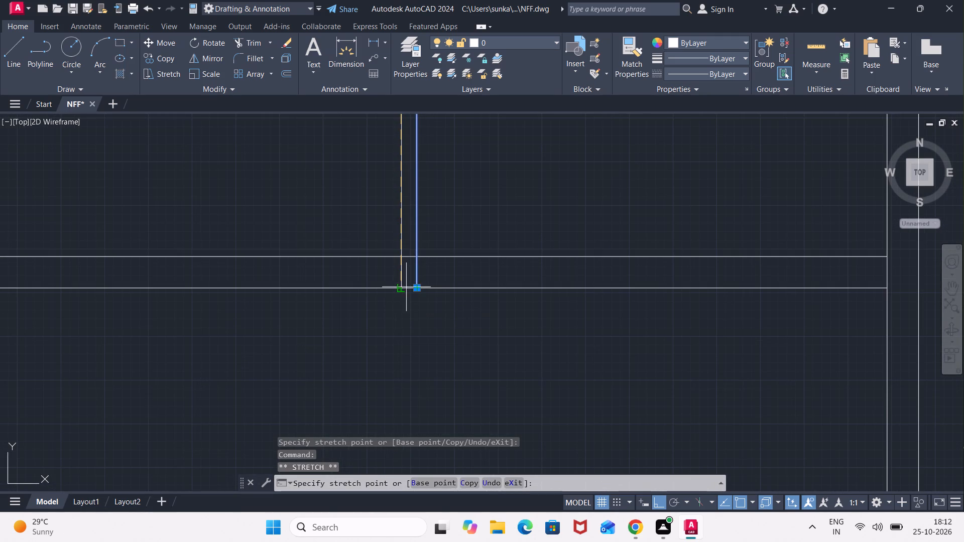
{"action": "left_click", "coordinate": [402, 290]}
{"action": "scroll", "coordinate": [503, 256], "scroll_direction": "down", "scroll_amount": 5}
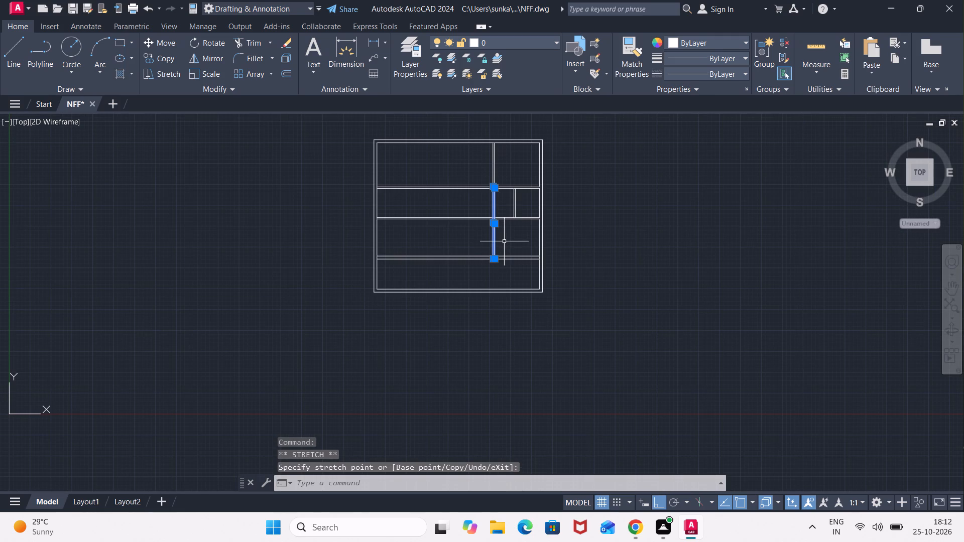
{"action": "key", "text": "Escape"}
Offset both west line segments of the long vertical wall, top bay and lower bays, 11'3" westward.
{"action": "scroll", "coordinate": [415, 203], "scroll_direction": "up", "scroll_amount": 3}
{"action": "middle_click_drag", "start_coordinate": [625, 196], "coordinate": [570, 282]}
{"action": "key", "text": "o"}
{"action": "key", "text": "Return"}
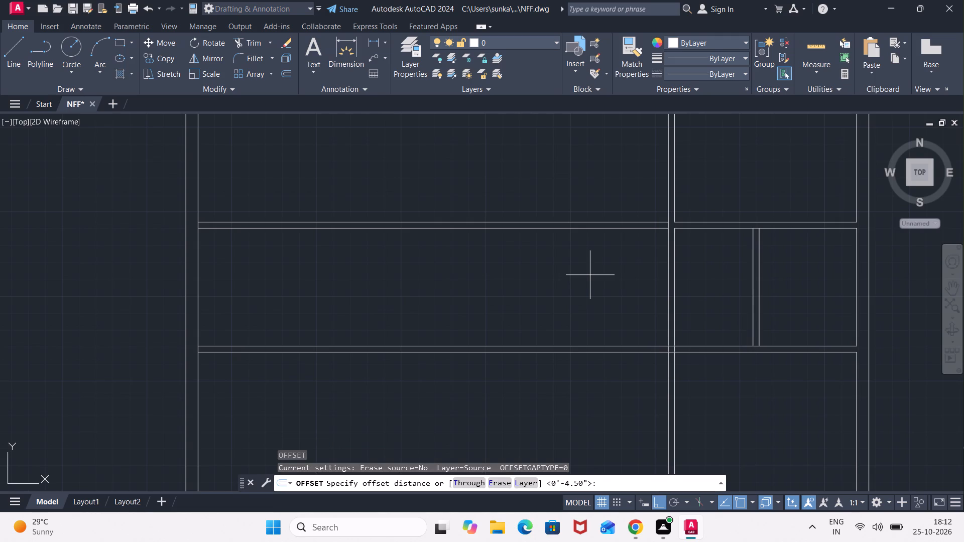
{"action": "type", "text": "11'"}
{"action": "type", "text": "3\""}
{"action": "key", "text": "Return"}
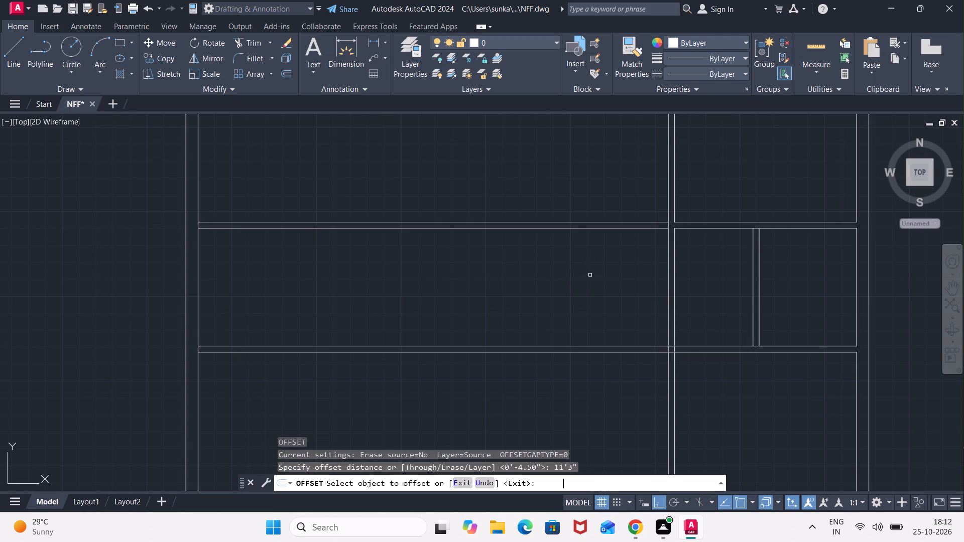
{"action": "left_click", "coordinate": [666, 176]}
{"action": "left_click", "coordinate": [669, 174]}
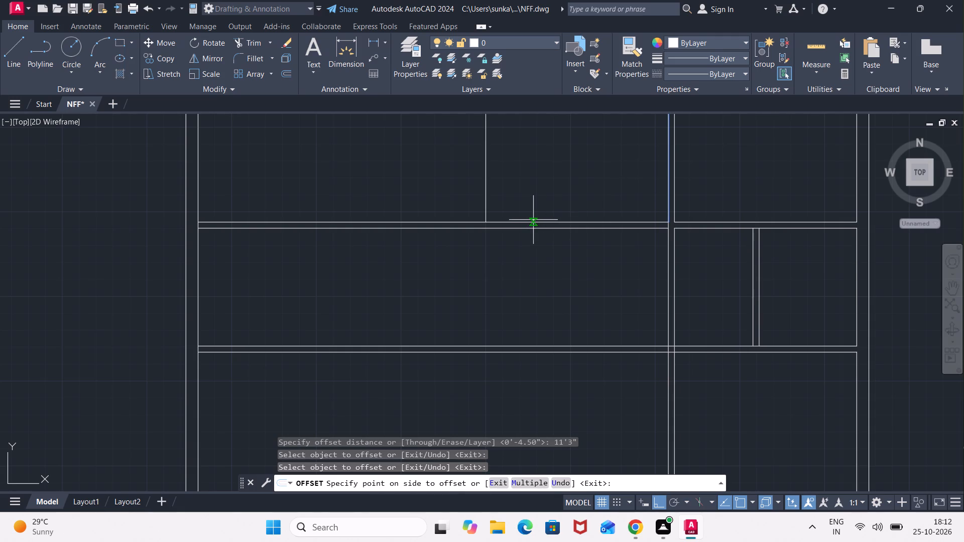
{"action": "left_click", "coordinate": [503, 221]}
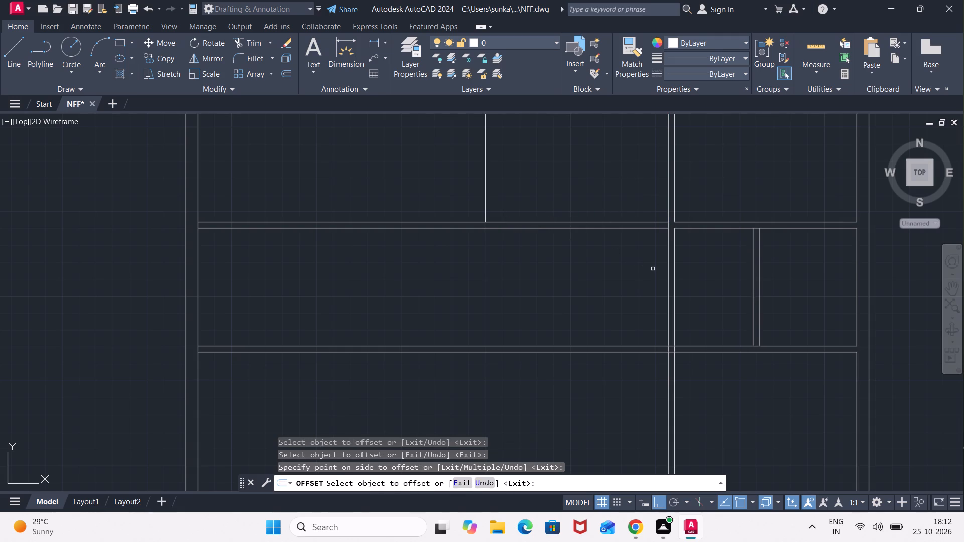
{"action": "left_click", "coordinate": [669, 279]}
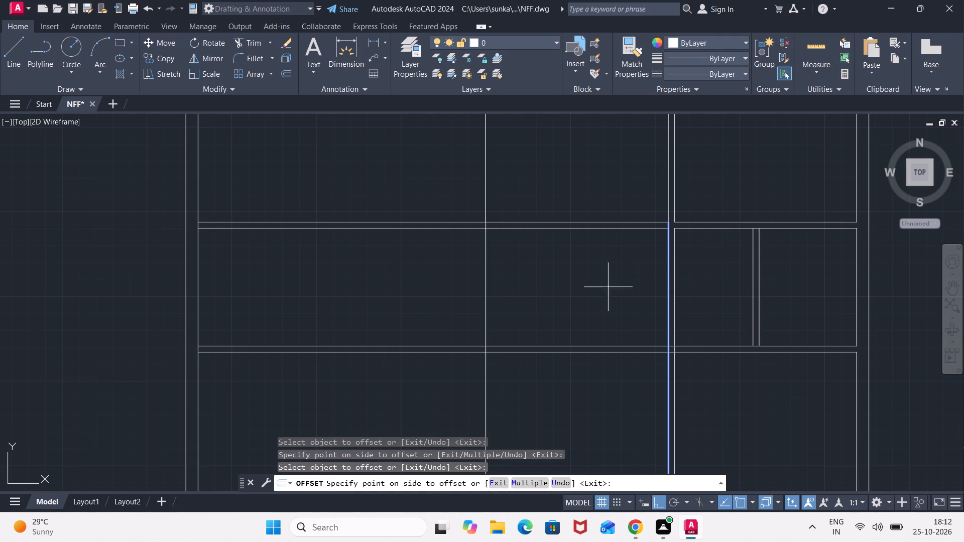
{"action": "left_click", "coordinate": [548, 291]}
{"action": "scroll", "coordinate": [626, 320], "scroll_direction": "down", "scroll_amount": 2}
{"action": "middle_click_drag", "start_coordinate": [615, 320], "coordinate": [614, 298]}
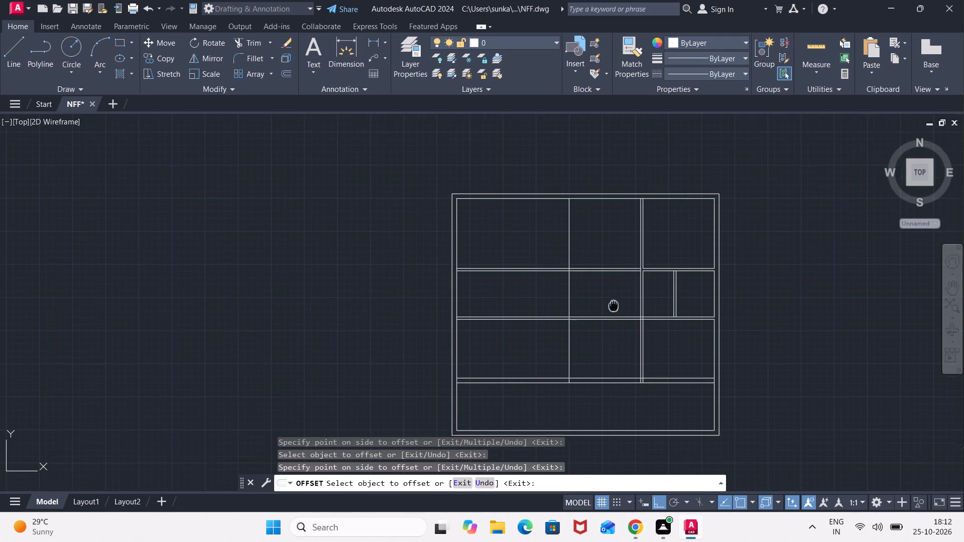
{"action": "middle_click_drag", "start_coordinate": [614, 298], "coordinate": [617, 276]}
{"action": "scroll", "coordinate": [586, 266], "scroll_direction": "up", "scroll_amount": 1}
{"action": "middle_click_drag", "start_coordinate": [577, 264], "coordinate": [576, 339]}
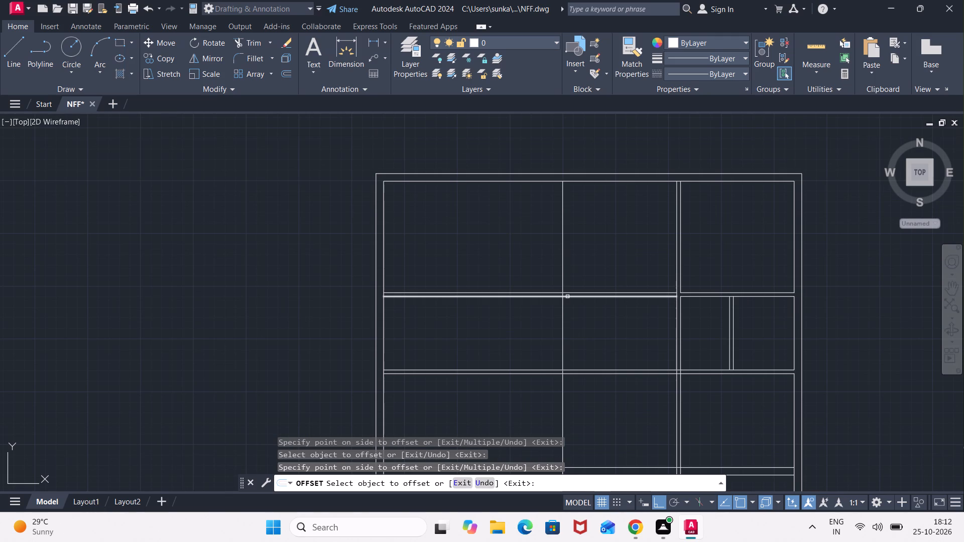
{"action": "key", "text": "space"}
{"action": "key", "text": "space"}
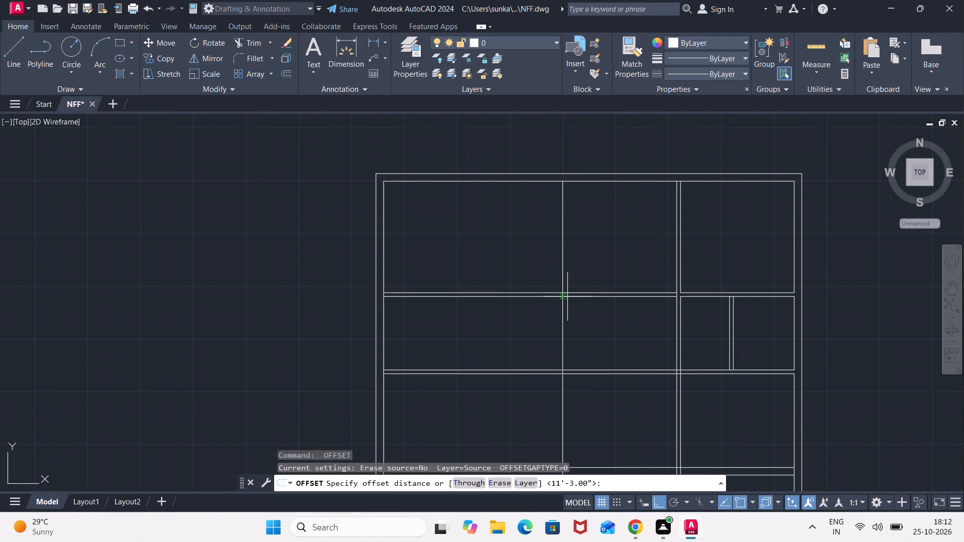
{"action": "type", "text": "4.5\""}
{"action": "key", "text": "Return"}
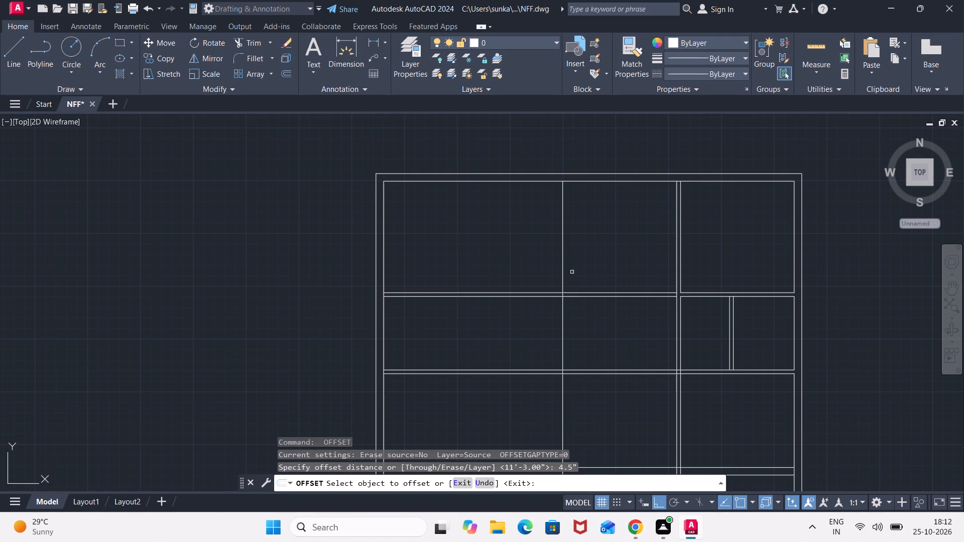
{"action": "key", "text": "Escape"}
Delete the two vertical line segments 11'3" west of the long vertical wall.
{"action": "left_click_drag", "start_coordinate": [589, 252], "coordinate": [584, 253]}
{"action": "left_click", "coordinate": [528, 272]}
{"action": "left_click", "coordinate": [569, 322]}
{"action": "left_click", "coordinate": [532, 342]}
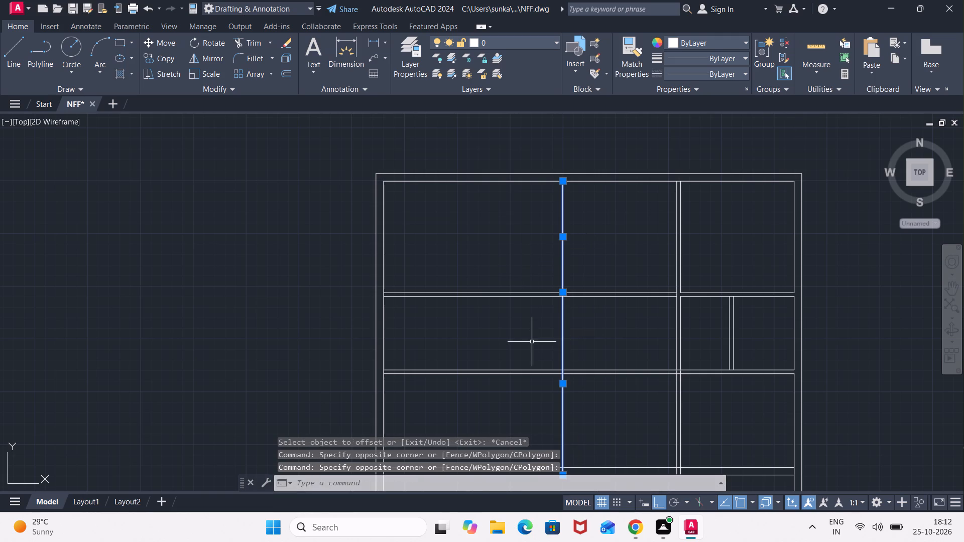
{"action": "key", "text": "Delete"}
Join the upper and lower segments of the long vertical wall's west line at the upper partition into one line.
{"action": "scroll", "coordinate": [605, 303], "scroll_direction": "up", "scroll_amount": 2}
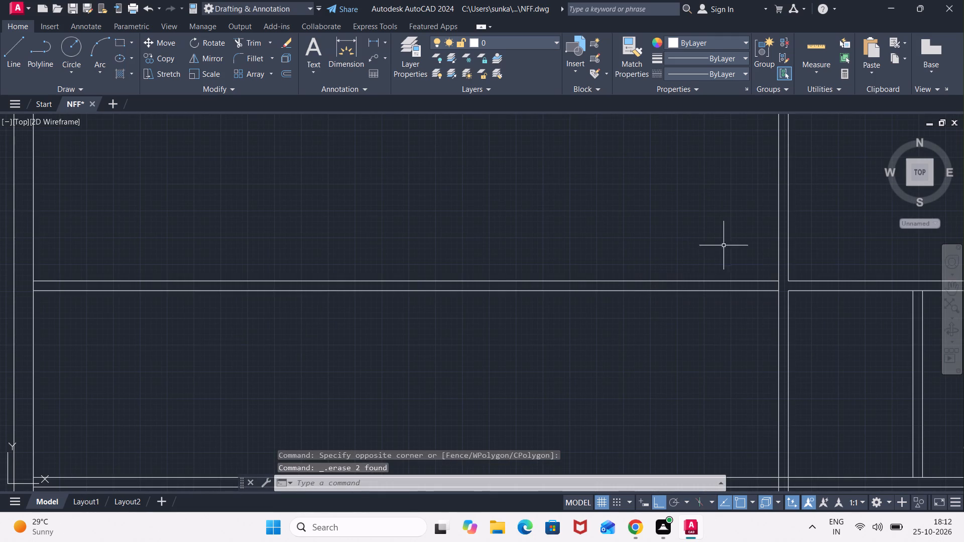
{"action": "left_click", "coordinate": [780, 228]}
{"action": "scroll", "coordinate": [793, 290], "scroll_direction": "up", "scroll_amount": 1}
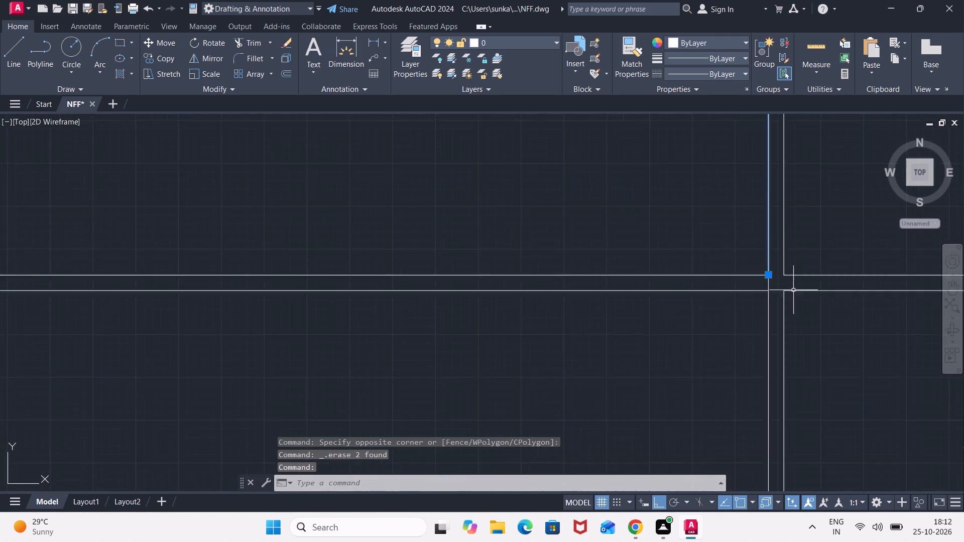
{"action": "scroll", "coordinate": [793, 290], "scroll_direction": "up", "scroll_amount": 1}
{"action": "left_click", "coordinate": [755, 301]}
{"action": "left_click", "coordinate": [733, 315]}
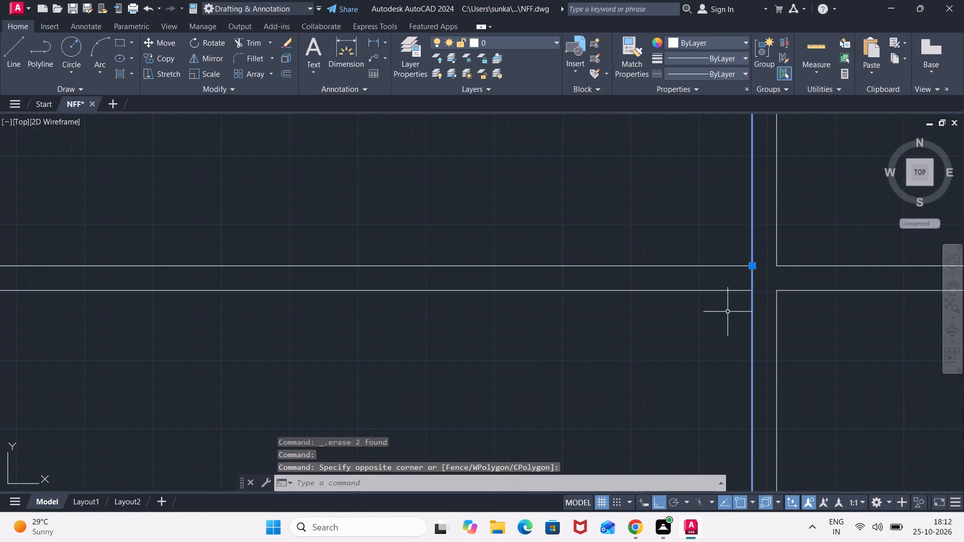
{"action": "key", "text": "j"}
{"action": "key", "text": "Return"}
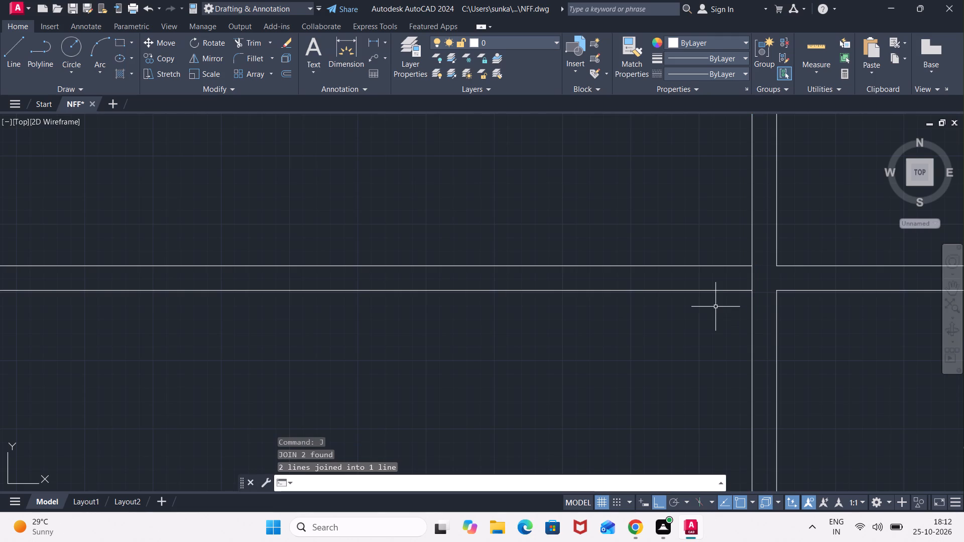
Offset the joined west line of the long vertical wall 8' westward.
{"action": "key", "text": "o"}
{"action": "key", "text": "Return"}
{"action": "type", "text": "8'"}
{"action": "key", "text": "Return"}
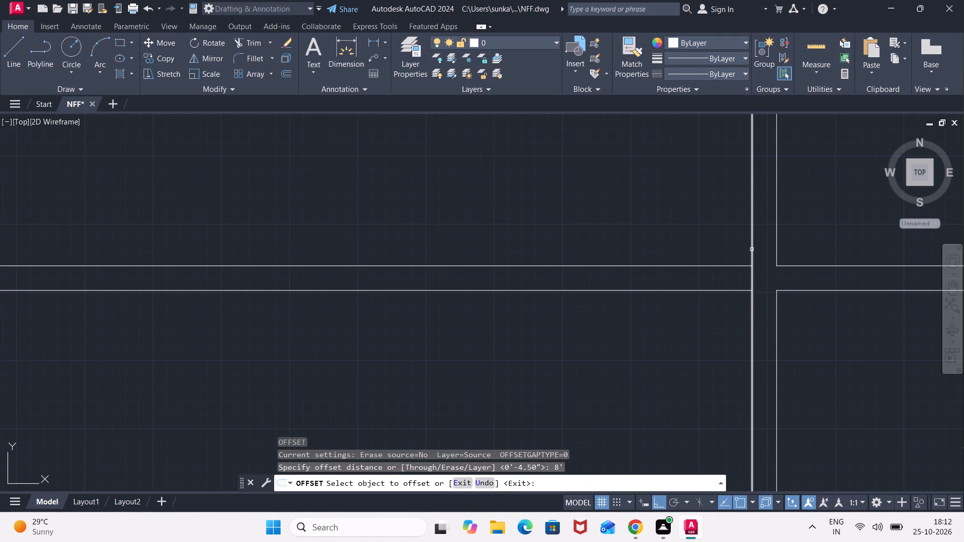
{"action": "left_click", "coordinate": [752, 249]}
{"action": "scroll", "coordinate": [591, 252], "scroll_direction": "down", "scroll_amount": 4}
{"action": "left_click", "coordinate": [555, 245]}
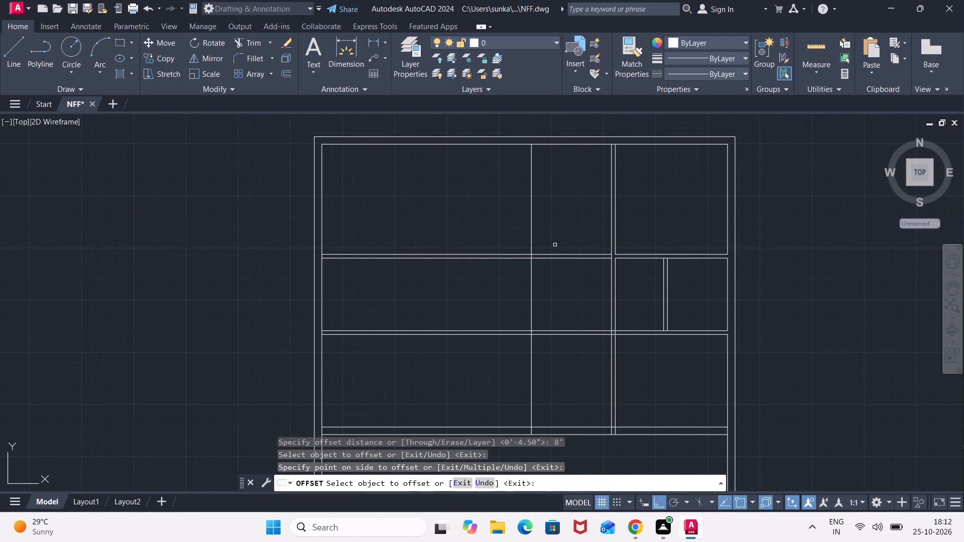
Offset the new vertical line 4.5" westward to form a second long vertical wall.
{"action": "key", "text": "space"}
{"action": "key", "text": "space"}
{"action": "type", "text": "4.5\""}
{"action": "key", "text": "Return"}
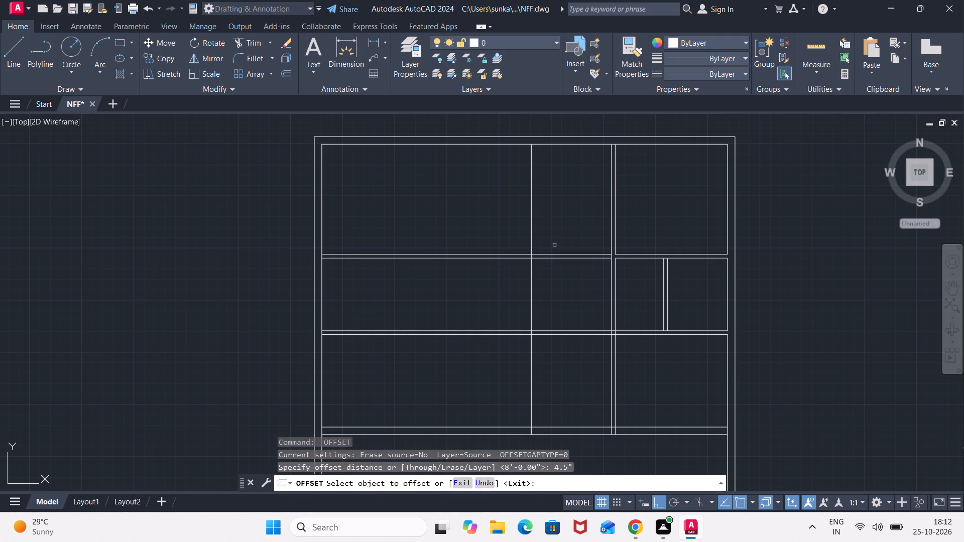
{"action": "left_click", "coordinate": [533, 237]}
{"action": "left_click", "coordinate": [485, 230]}
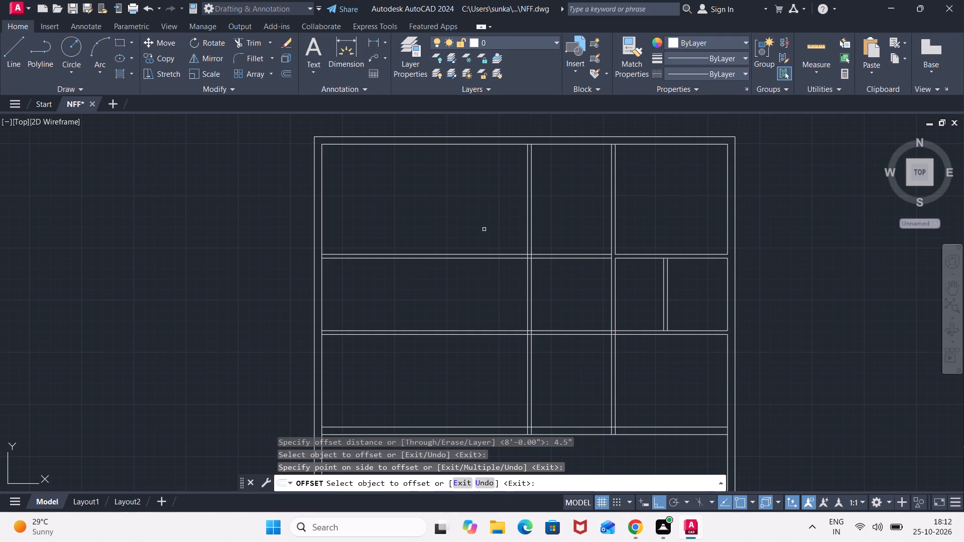
Offset the west line of the second long vertical wall 11'3" westward.
{"action": "key", "text": "space"}
{"action": "key", "text": "space"}
{"action": "type", "text": "11'3\""}
{"action": "key", "text": "Return"}
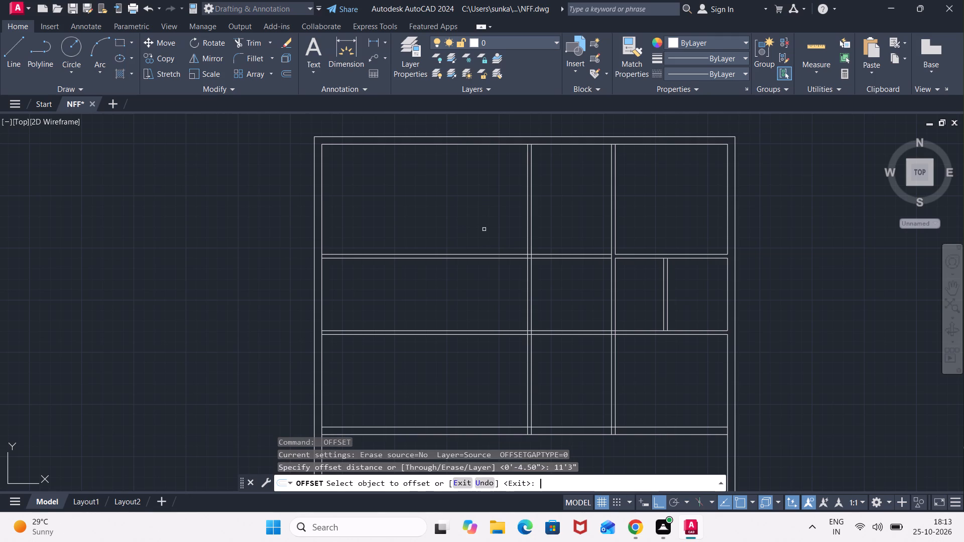
{"action": "left_click", "coordinate": [526, 217]}
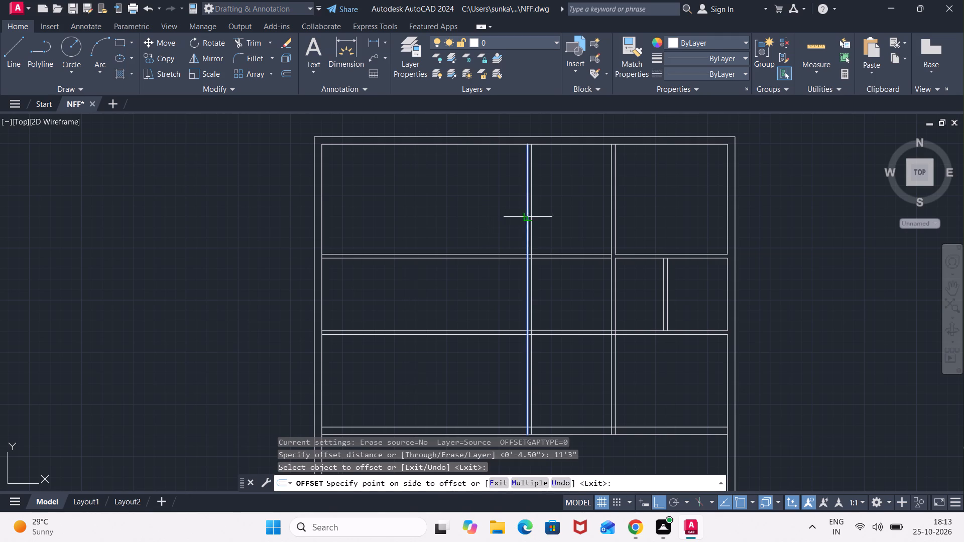
{"action": "left_click", "coordinate": [427, 225]}
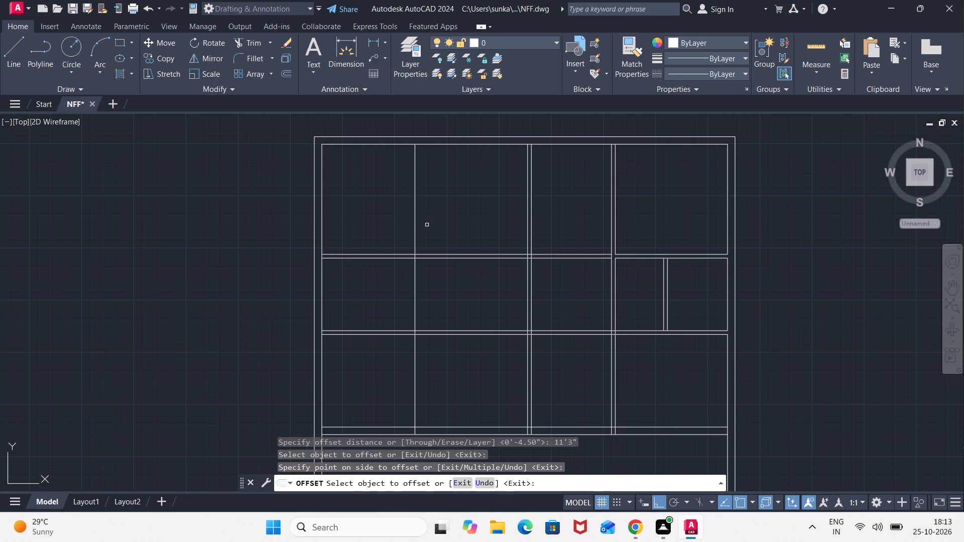
Offset the new vertical line 4.5" westward to form a third long vertical wall.
{"action": "key", "text": "space"}
{"action": "key", "text": "space"}
{"action": "type", "text": "4.5\""}
{"action": "key", "text": "Return"}
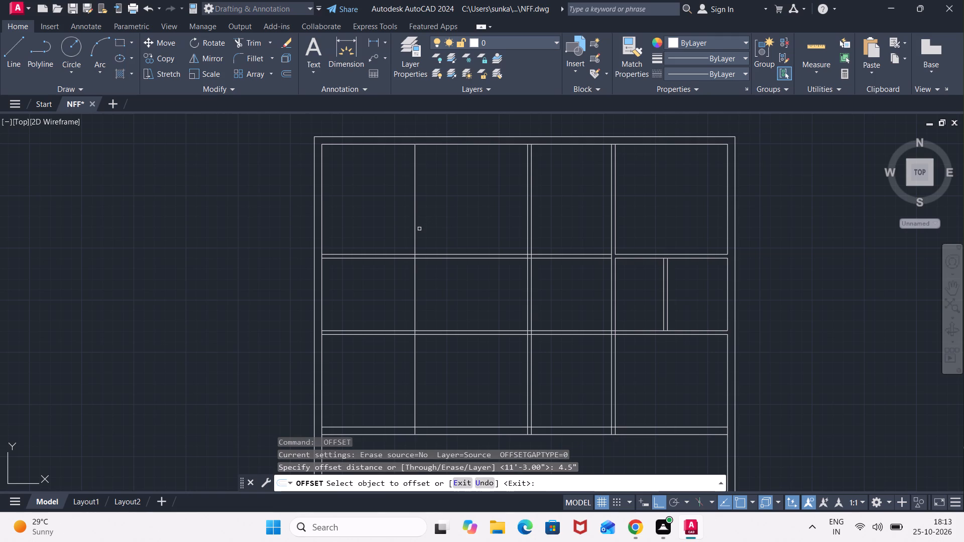
{"action": "left_click", "coordinate": [416, 231]}
{"action": "left_click", "coordinate": [401, 234]}
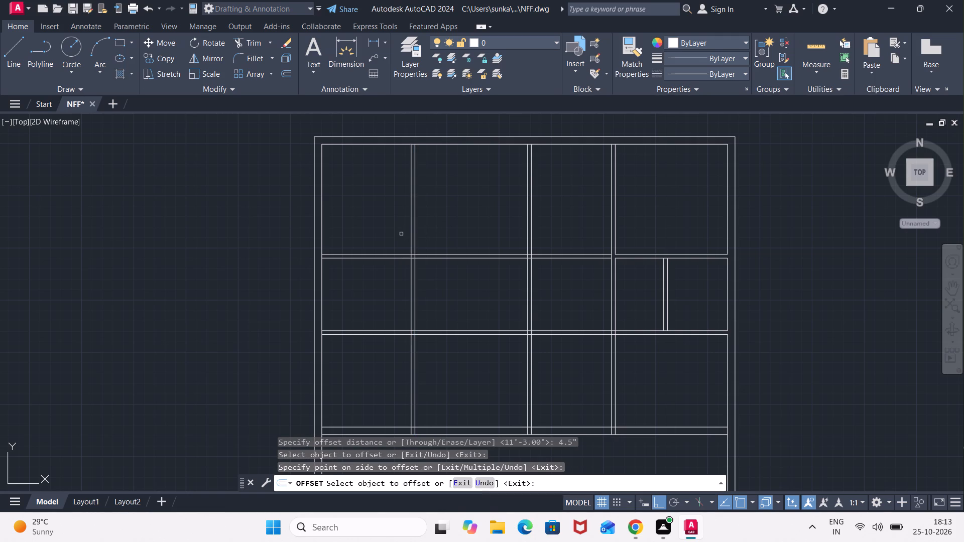
{"action": "key", "text": "Escape"}
Trim away the lower partition's two lines in the westernmost bay and in the bay between the first and second long vertical walls.
{"action": "scroll", "coordinate": [417, 270], "scroll_direction": "up", "scroll_amount": 2}
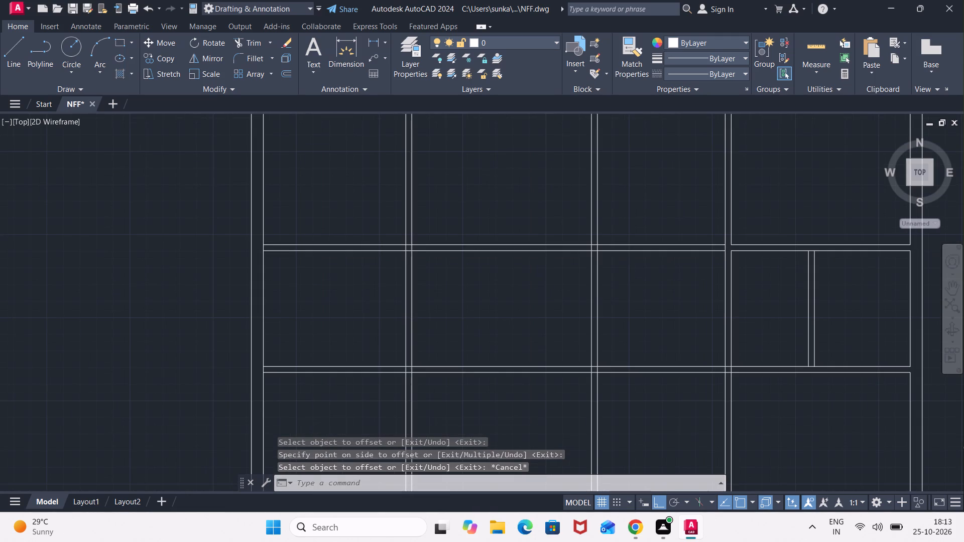
{"action": "scroll", "coordinate": [417, 270], "scroll_direction": "down", "scroll_amount": 2}
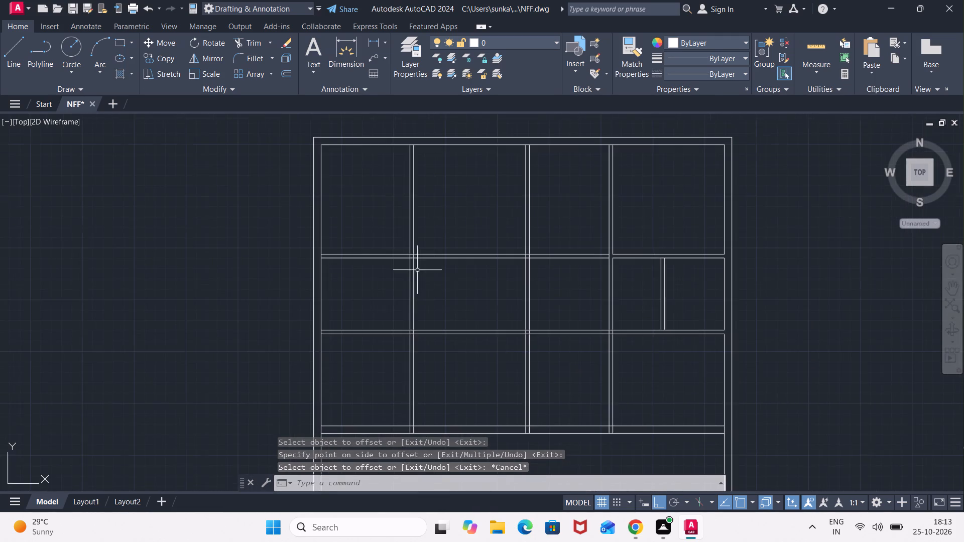
{"action": "middle_click_drag", "start_coordinate": [434, 276], "coordinate": [502, 173]}
{"action": "type", "text": "TR"}
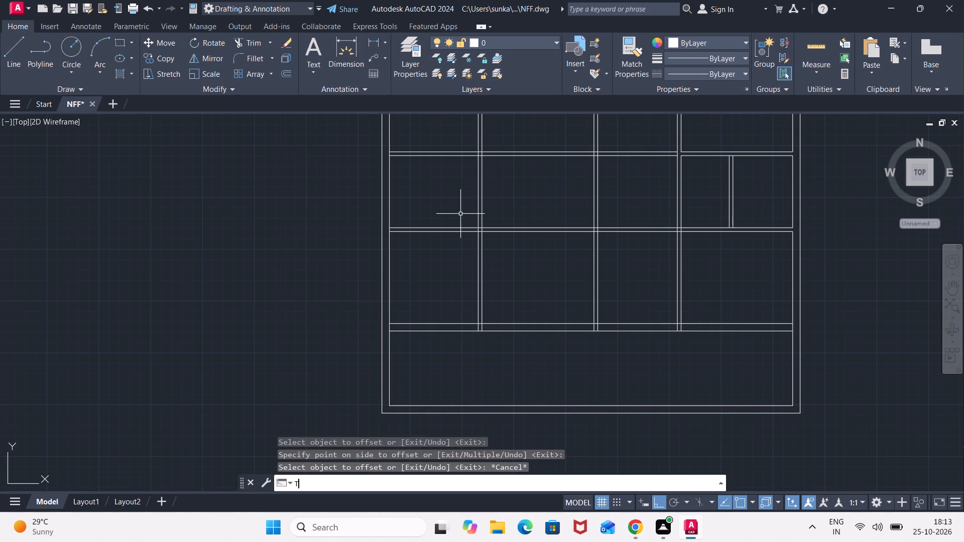
{"action": "key", "text": "Return"}
{"action": "left_click", "coordinate": [436, 250]}
{"action": "left_click", "coordinate": [428, 208]}
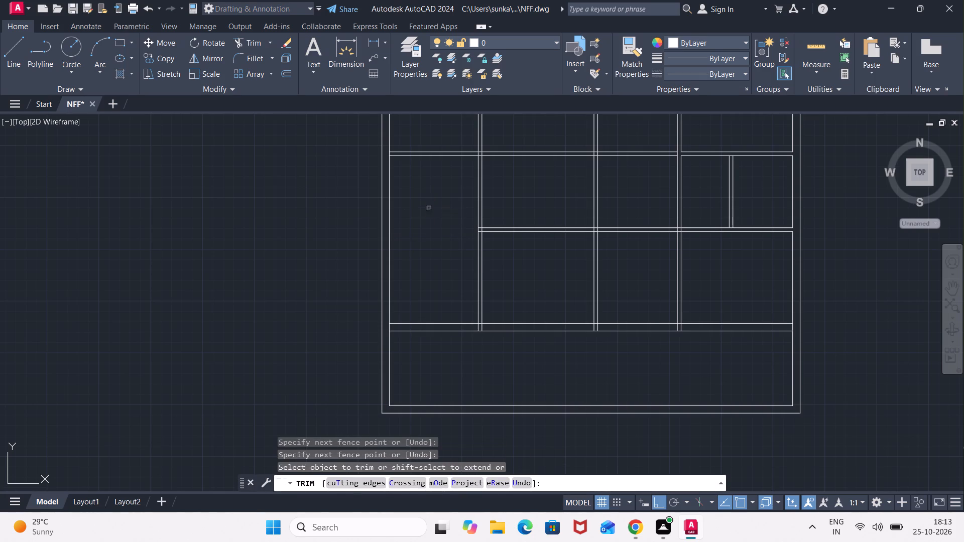
{"action": "left_click", "coordinate": [646, 268]}
{"action": "left_click", "coordinate": [646, 207]}
Trim the ends of the three long vertical walls where they run through the 9" horizontal wall at the south.
{"action": "scroll", "coordinate": [643, 234], "scroll_direction": "down", "scroll_amount": 1}
{"action": "scroll", "coordinate": [624, 245], "scroll_direction": "up", "scroll_amount": 2}
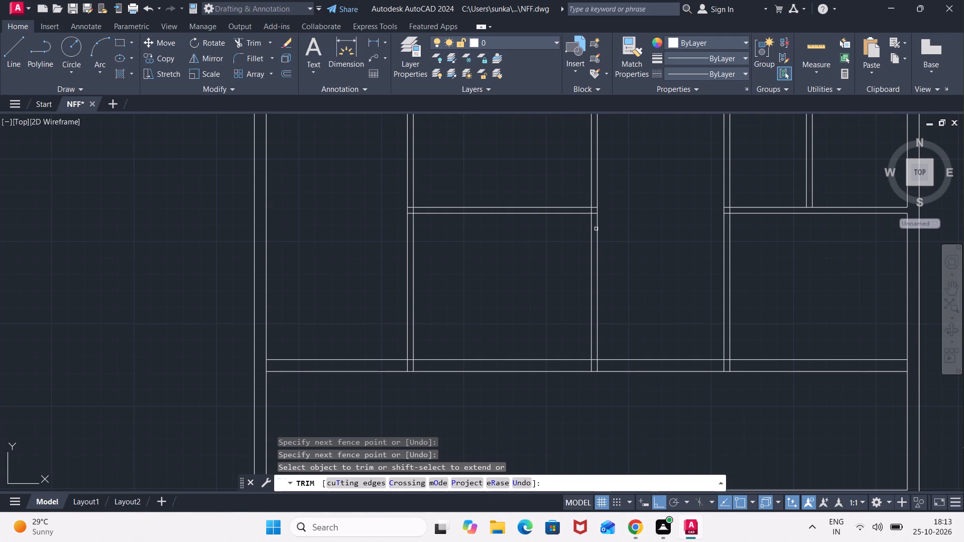
{"action": "middle_click_drag", "start_coordinate": [605, 213], "coordinate": [615, 239]}
{"action": "middle_click_drag", "start_coordinate": [669, 361], "coordinate": [652, 282]}
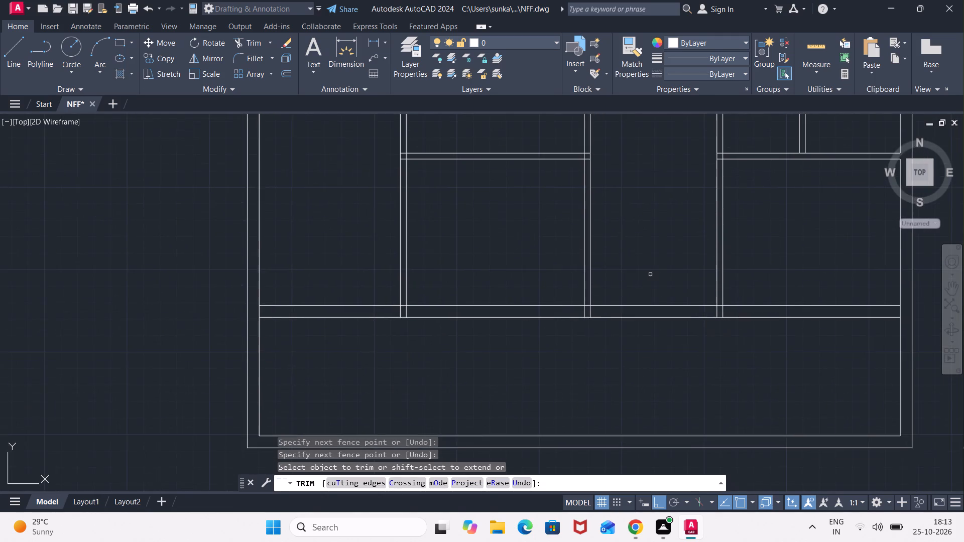
{"action": "scroll", "coordinate": [613, 314], "scroll_direction": "up", "scroll_amount": 2}
{"action": "left_click", "coordinate": [567, 310]}
{"action": "left_click", "coordinate": [484, 311]}
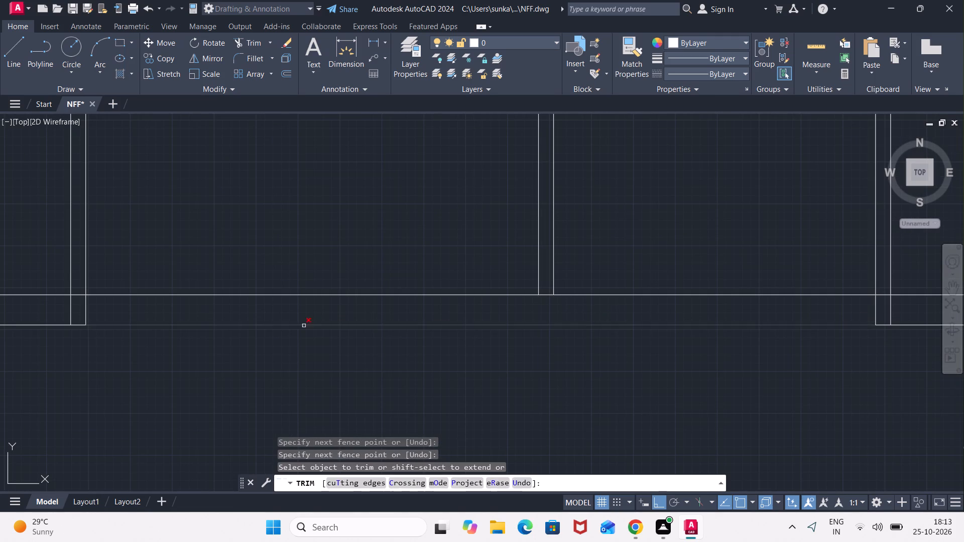
{"action": "left_click", "coordinate": [96, 310]}
{"action": "left_click", "coordinate": [62, 308]}
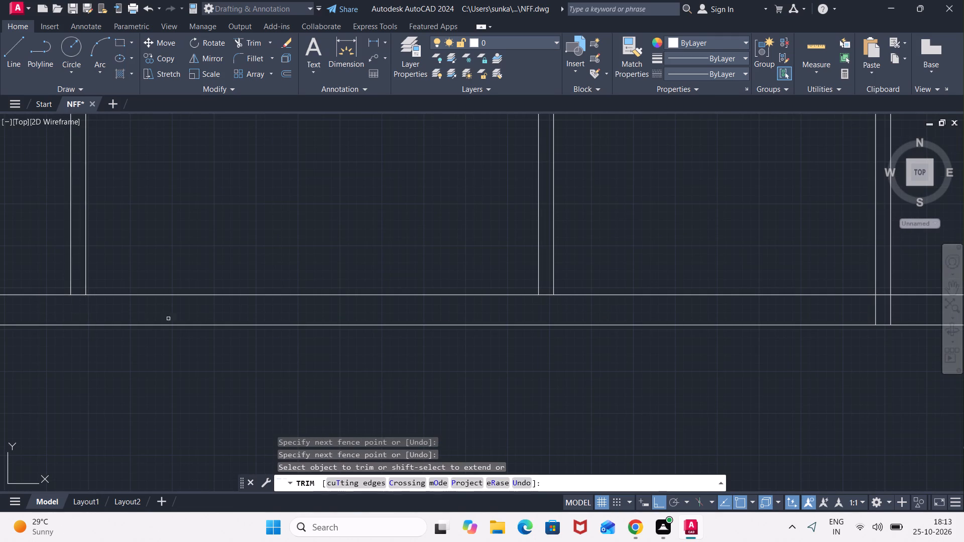
{"action": "scroll", "coordinate": [169, 318], "scroll_direction": "down", "scroll_amount": 3}
{"action": "scroll", "coordinate": [374, 315], "scroll_direction": "up", "scroll_amount": 2}
{"action": "left_click", "coordinate": [350, 317]}
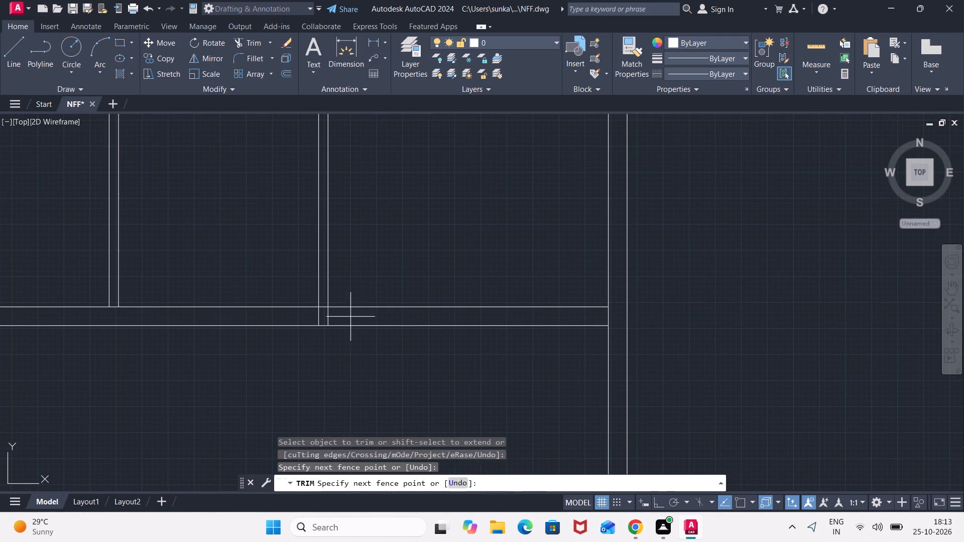
{"action": "left_click", "coordinate": [302, 311]}
Trim the upper line of the 9" horizontal wall inside its junctions with the three long vertical walls.
{"action": "scroll", "coordinate": [306, 365], "scroll_direction": "down", "scroll_amount": 2}
{"action": "middle_click_drag", "start_coordinate": [285, 368], "coordinate": [445, 342]}
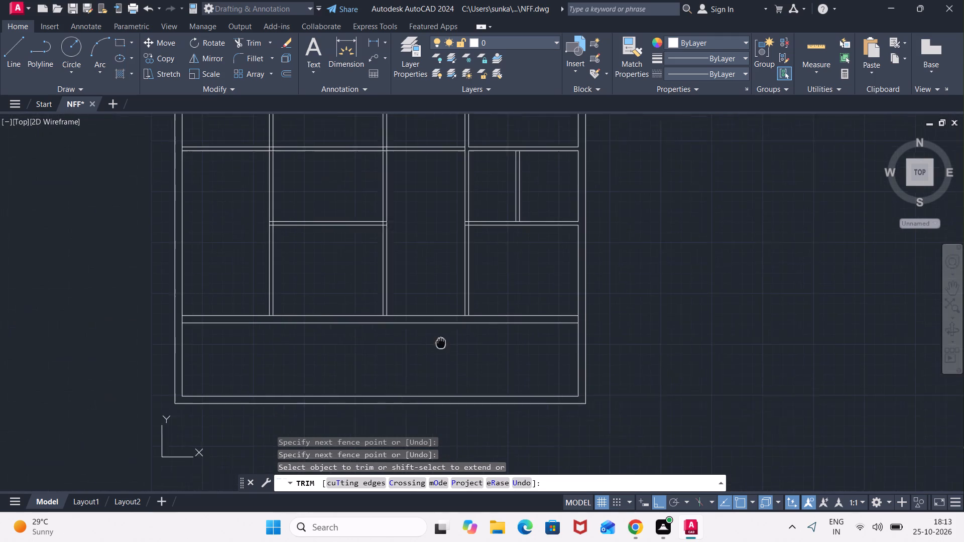
{"action": "middle_click_drag", "start_coordinate": [445, 342], "coordinate": [445, 342]}
{"action": "scroll", "coordinate": [285, 300], "scroll_direction": "up", "scroll_amount": 4}
{"action": "left_click", "coordinate": [231, 404]}
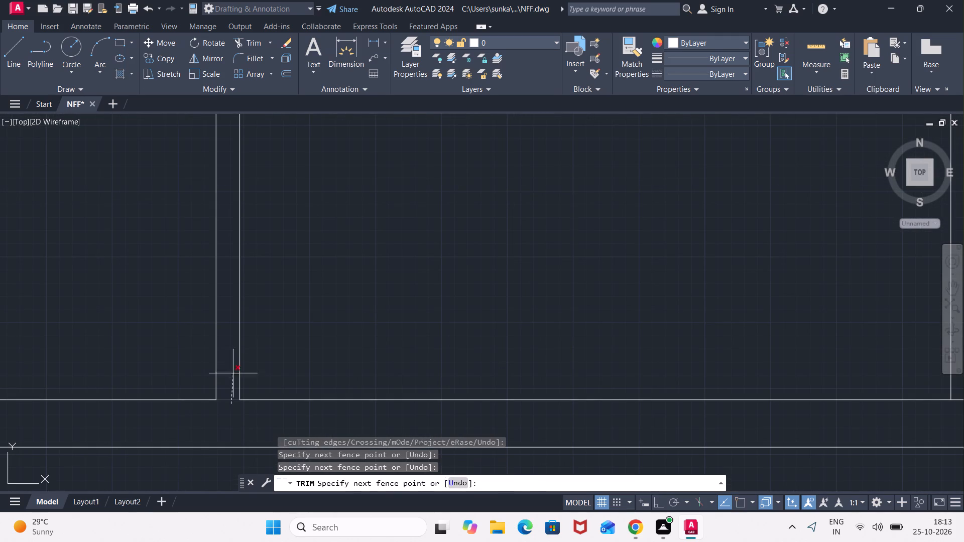
{"action": "left_click", "coordinate": [236, 365]}
{"action": "scroll", "coordinate": [715, 362], "scroll_direction": "down", "scroll_amount": 3}
{"action": "middle_click_drag", "start_coordinate": [761, 361], "coordinate": [612, 329]}
{"action": "scroll", "coordinate": [629, 343], "scroll_direction": "up", "scroll_amount": 3}
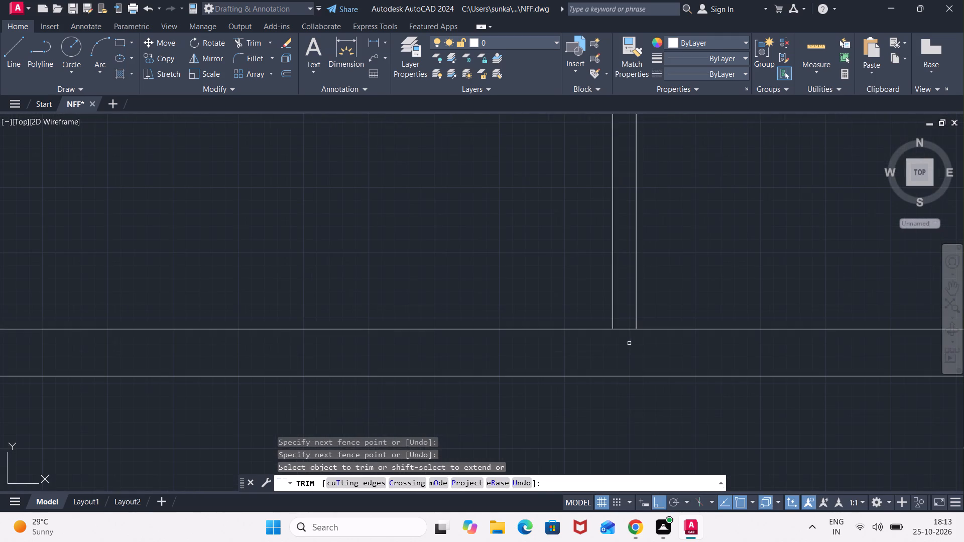
{"action": "left_click", "coordinate": [630, 344]}
{"action": "left_click", "coordinate": [617, 296]}
{"action": "scroll", "coordinate": [727, 342], "scroll_direction": "down", "scroll_amount": 3}
{"action": "middle_click_drag", "start_coordinate": [781, 361], "coordinate": [543, 366]}
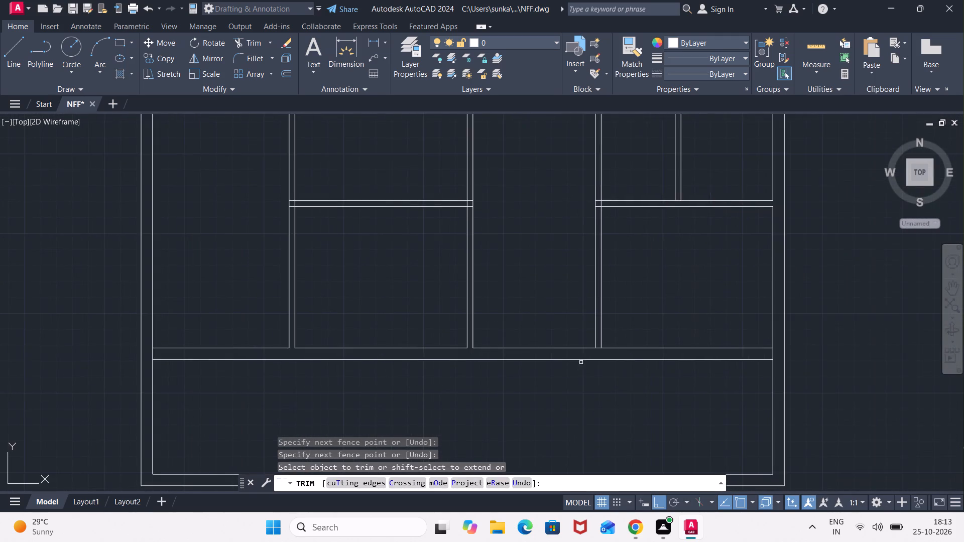
{"action": "scroll", "coordinate": [602, 362], "scroll_direction": "up", "scroll_amount": 3}
{"action": "left_click", "coordinate": [584, 323]}
{"action": "left_click", "coordinate": [578, 274]}
{"action": "scroll", "coordinate": [644, 269], "scroll_direction": "down", "scroll_amount": 3}
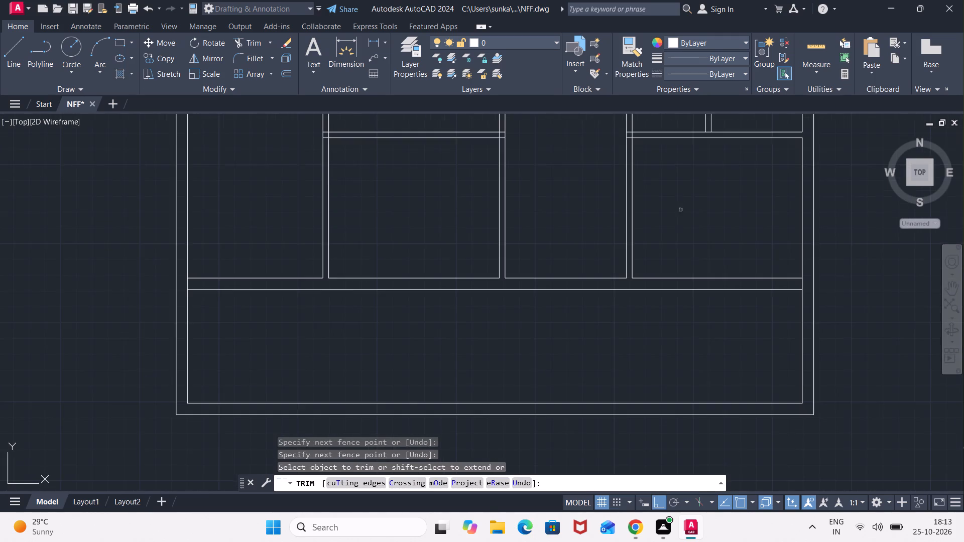
Trim the leftover lines where the lower partition meets the first long wall and at both ends of the short east vertical wall.
{"action": "middle_click_drag", "start_coordinate": [682, 190], "coordinate": [611, 380]}
{"action": "scroll", "coordinate": [649, 328], "scroll_direction": "up", "scroll_amount": 2}
{"action": "left_click", "coordinate": [619, 321]}
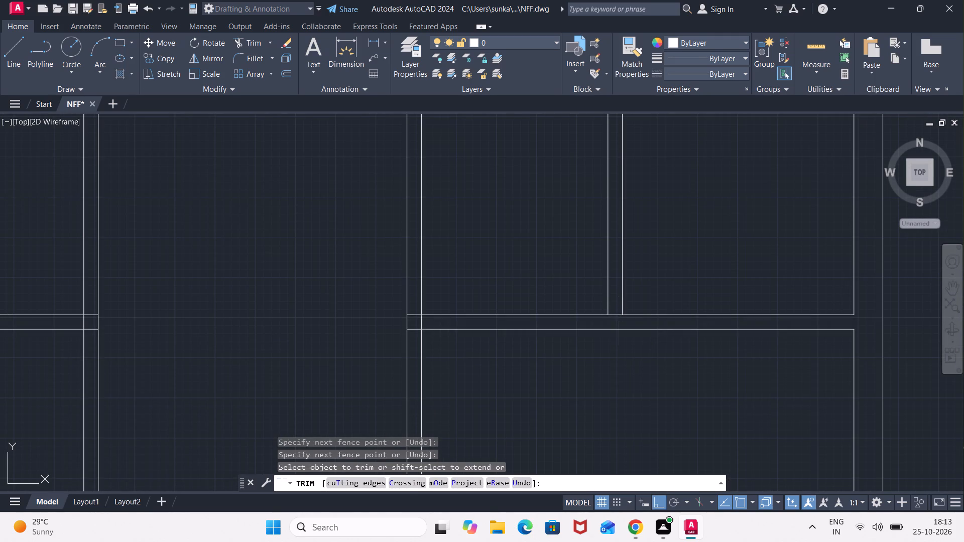
{"action": "left_click", "coordinate": [618, 306]}
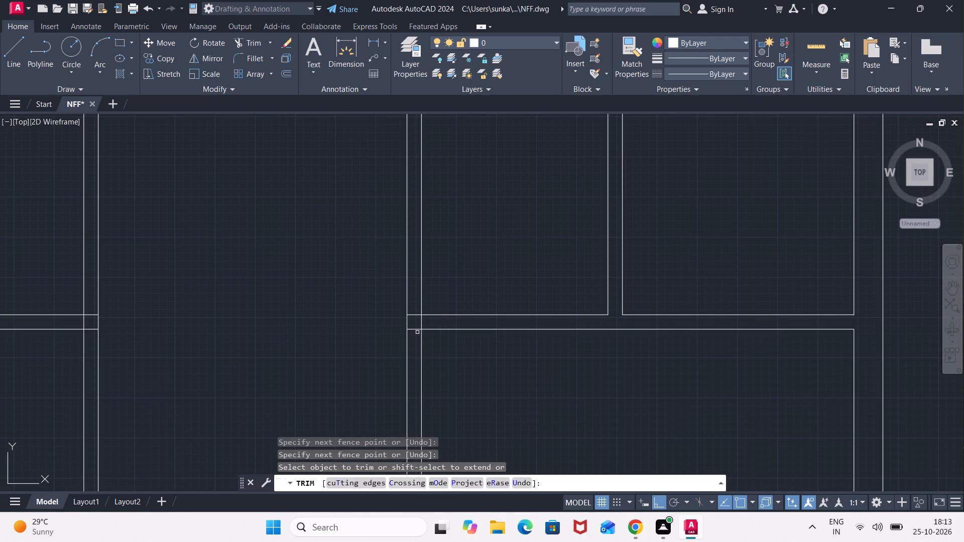
{"action": "left_click", "coordinate": [417, 336]}
{"action": "left_click", "coordinate": [418, 301]}
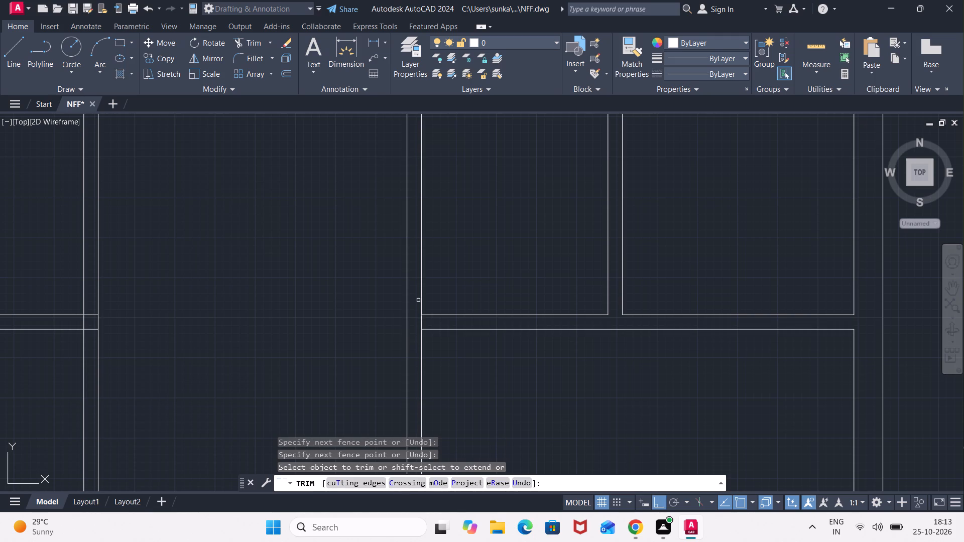
{"action": "left_click", "coordinate": [423, 320]}
{"action": "scroll", "coordinate": [414, 326], "scroll_direction": "down", "scroll_amount": 1}
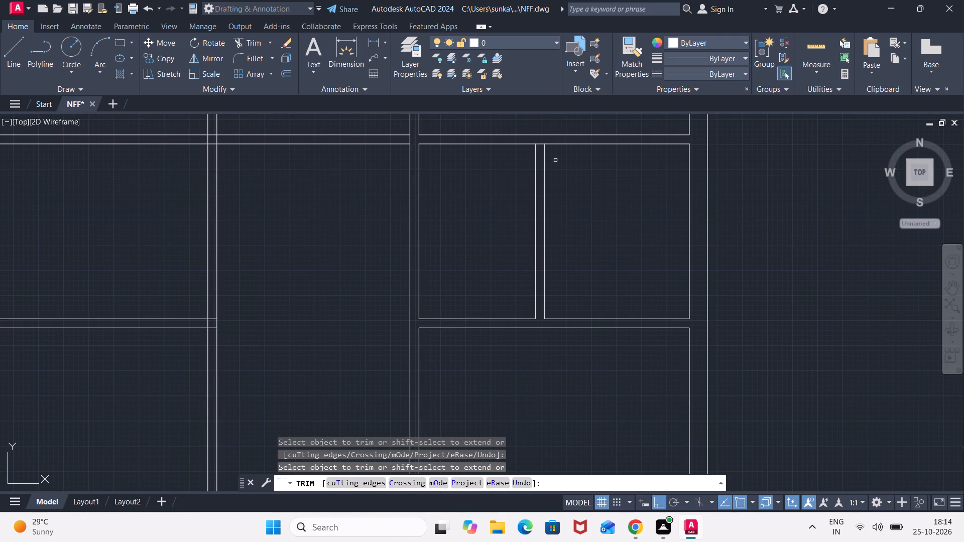
{"action": "left_click", "coordinate": [539, 146]}
Trim the overlapping lines where the upper partition meets the first long vertical wall and crosses the second.
{"action": "middle_click_drag", "start_coordinate": [375, 177], "coordinate": [493, 313]}
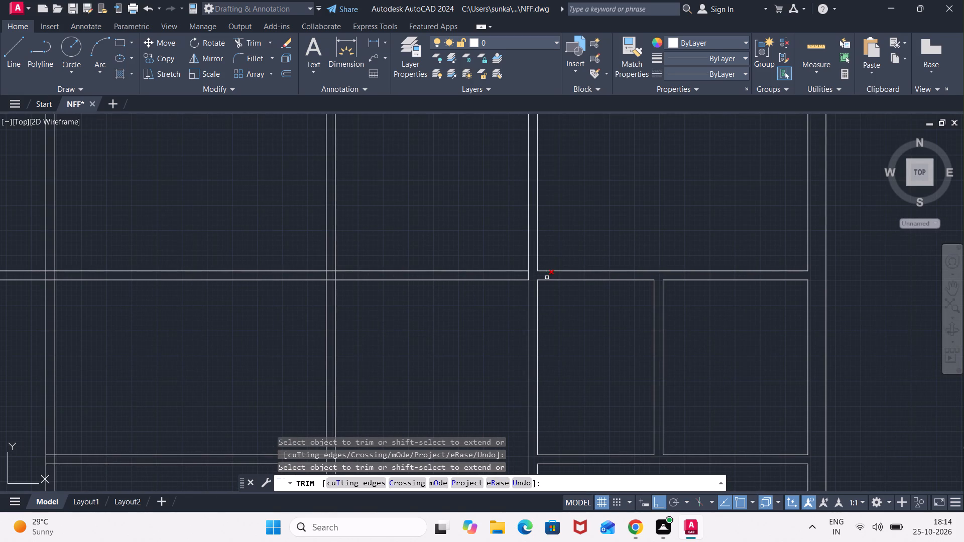
{"action": "left_click", "coordinate": [538, 277]}
{"action": "left_click", "coordinate": [517, 276]}
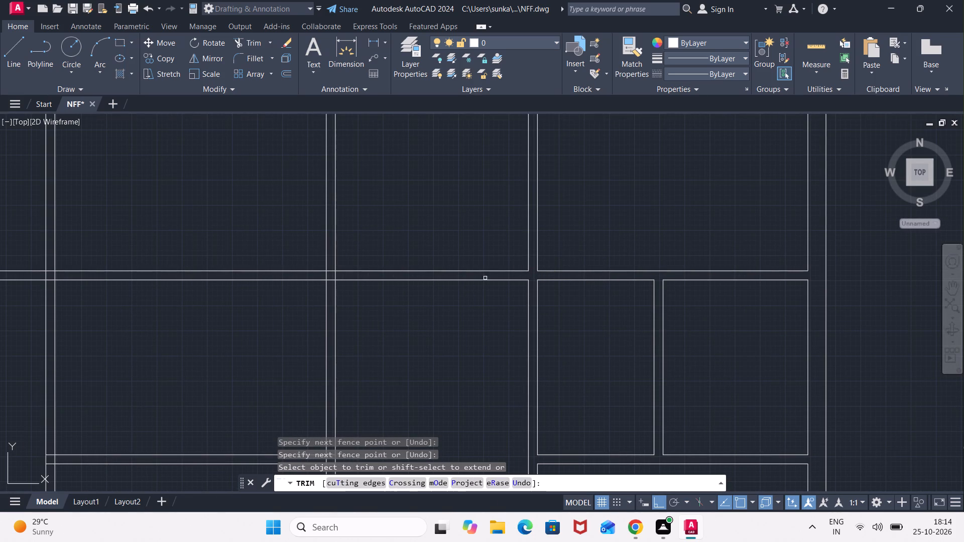
{"action": "left_click", "coordinate": [338, 274]}
{"action": "left_click", "coordinate": [323, 275]}
{"action": "left_click", "coordinate": [331, 282]}
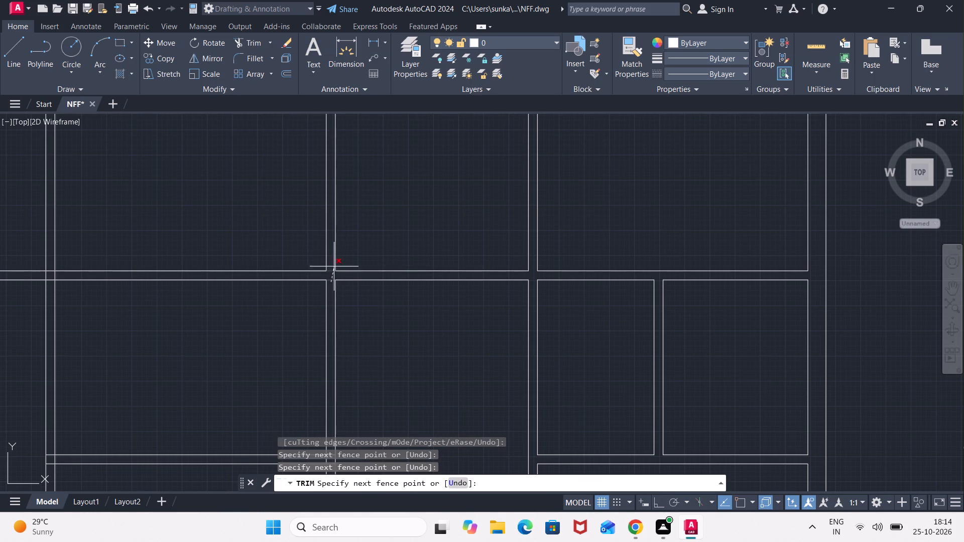
{"action": "left_click", "coordinate": [331, 265]}
Trim the overlapping lines where the upper partition crosses the third, westernmost long vertical wall.
{"action": "scroll", "coordinate": [278, 328], "scroll_direction": "down", "scroll_amount": 3}
{"action": "middle_click_drag", "start_coordinate": [272, 333], "coordinate": [323, 323]}
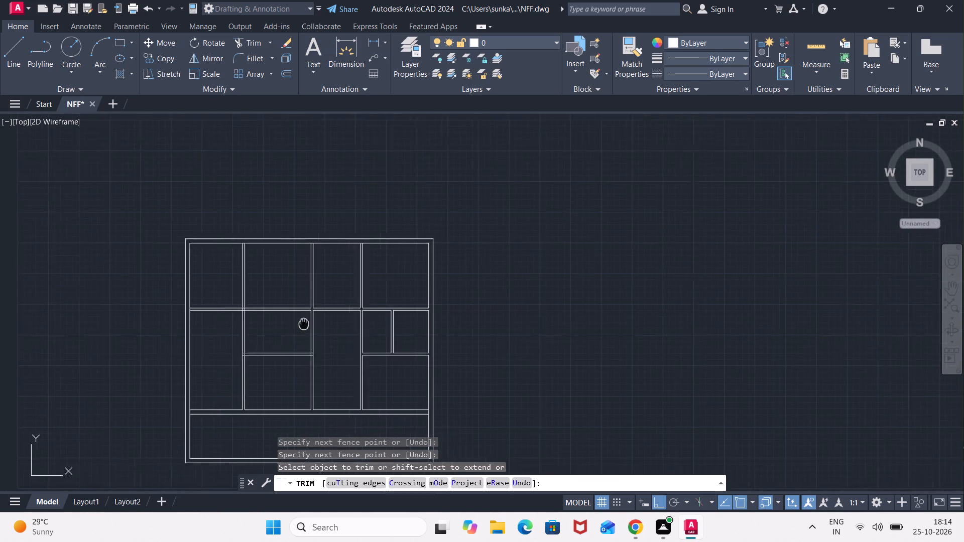
{"action": "middle_click_drag", "start_coordinate": [323, 323], "coordinate": [461, 296]}
{"action": "scroll", "coordinate": [409, 278], "scroll_direction": "up", "scroll_amount": 6}
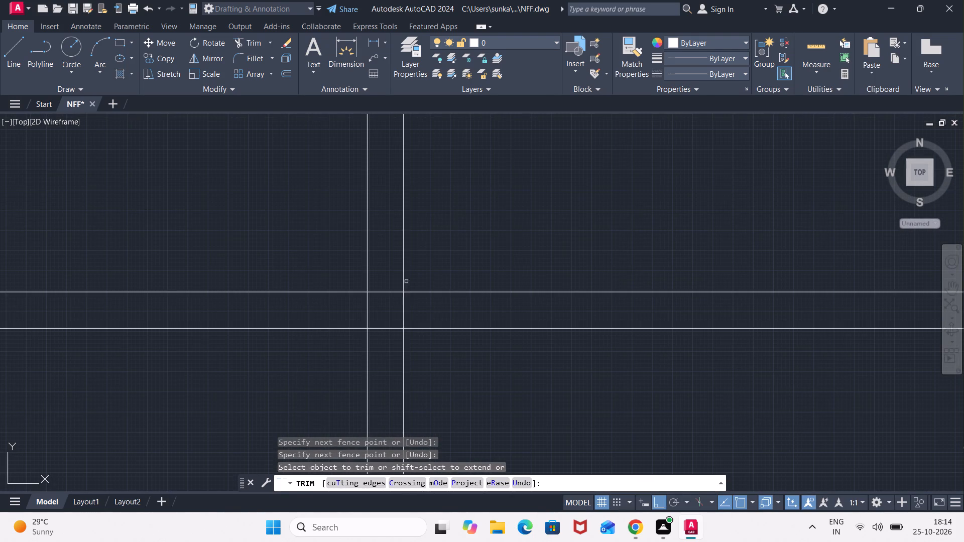
{"action": "left_click", "coordinate": [421, 308]}
{"action": "left_click", "coordinate": [337, 309]}
{"action": "left_click", "coordinate": [383, 333]}
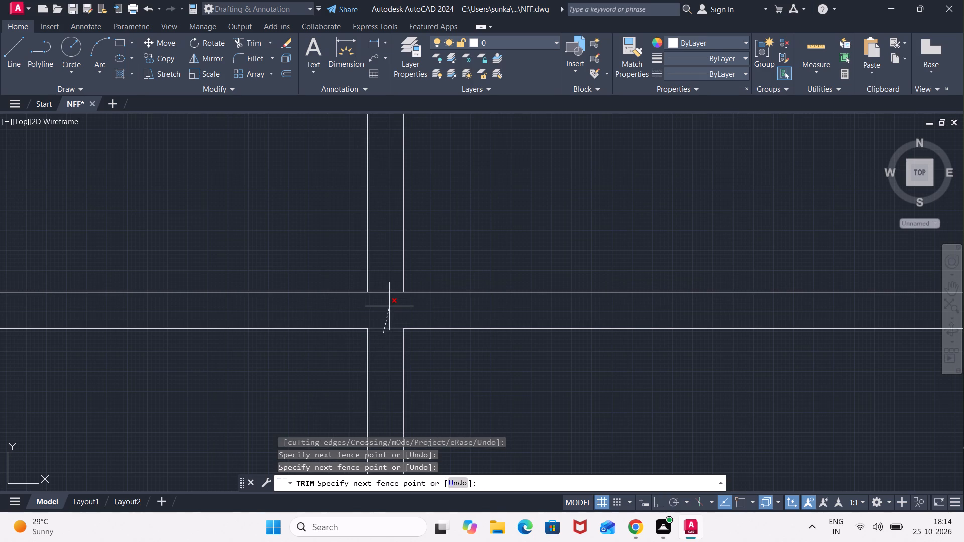
{"action": "left_click", "coordinate": [392, 264]}
Trim the inner line of the west outer wall between the upper partition's two lines.
{"action": "scroll", "coordinate": [392, 264], "scroll_direction": "down", "scroll_amount": 3}
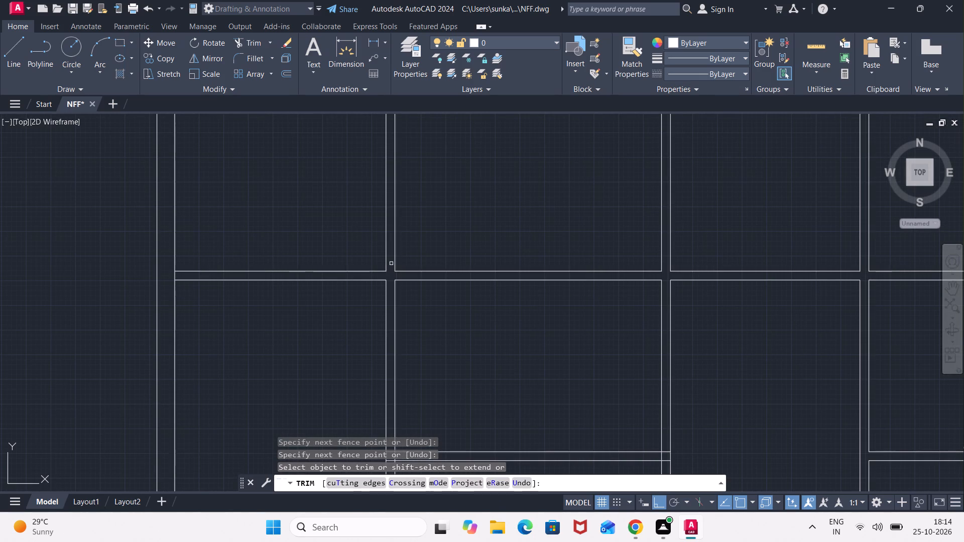
{"action": "left_click", "coordinate": [174, 276]}
{"action": "scroll", "coordinate": [261, 308], "scroll_direction": "down", "scroll_amount": 3}
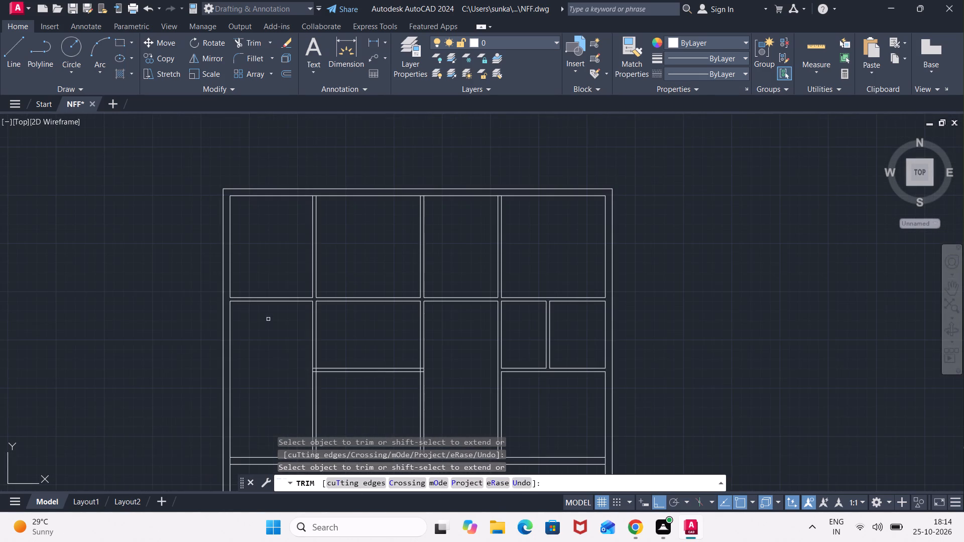
Trim the overlapping lines where the short partition south of the upper partition meets the westernmost long vertical wall.
{"action": "middle_click_drag", "start_coordinate": [268, 319], "coordinate": [292, 211]}
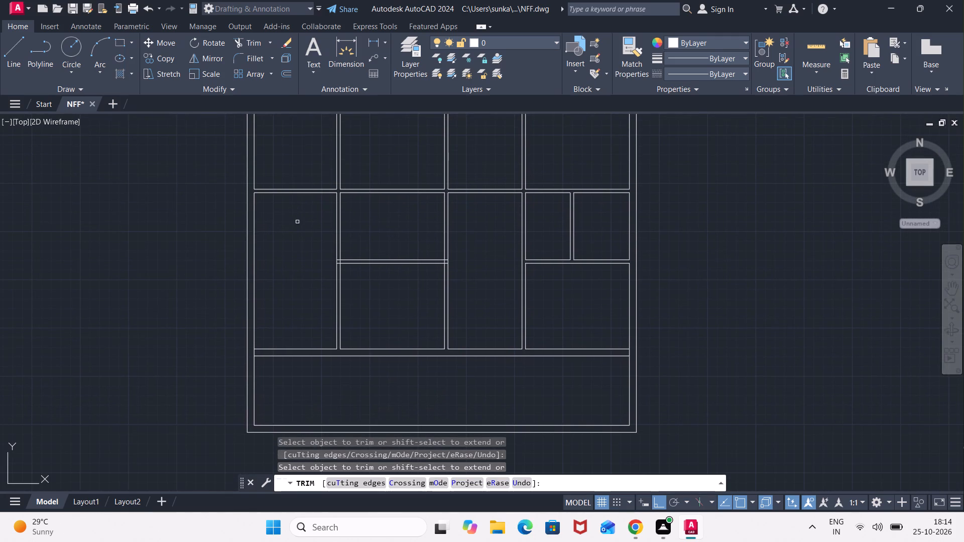
{"action": "scroll", "coordinate": [335, 258], "scroll_direction": "up", "scroll_amount": 4}
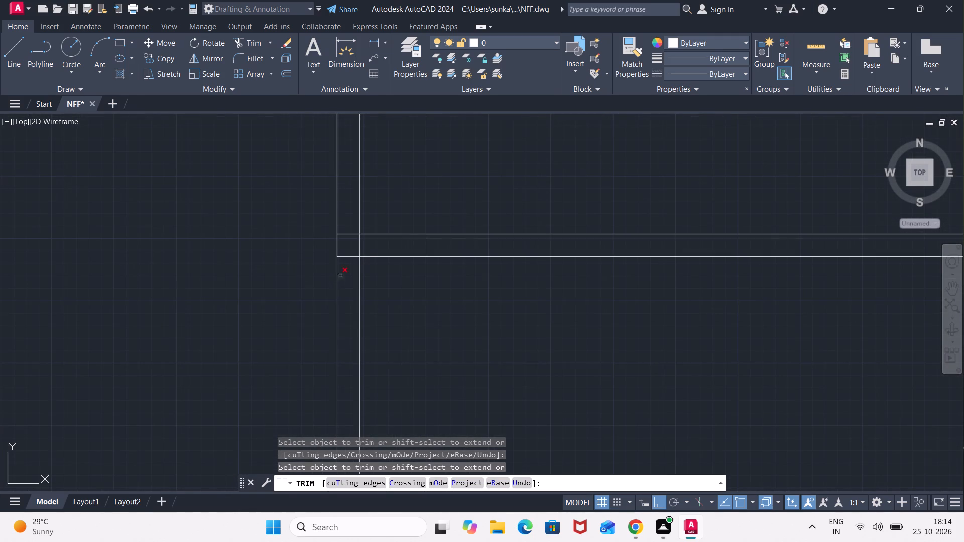
{"action": "left_click_drag", "start_coordinate": [351, 262], "coordinate": [351, 254]}
{"action": "left_click", "coordinate": [348, 222]}
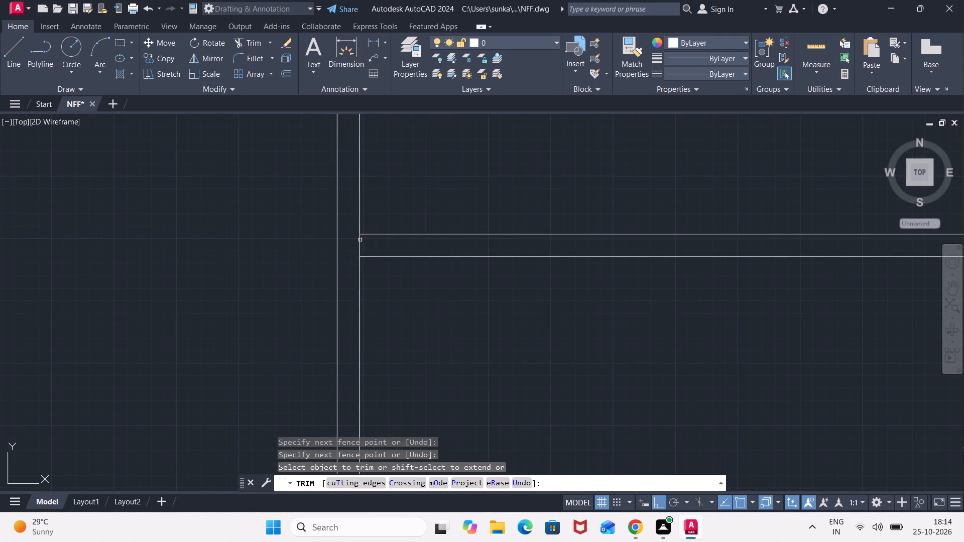
{"action": "left_click", "coordinate": [364, 243]}
{"action": "left_click", "coordinate": [345, 248]}
{"action": "scroll", "coordinate": [522, 361], "scroll_direction": "down", "scroll_amount": 2}
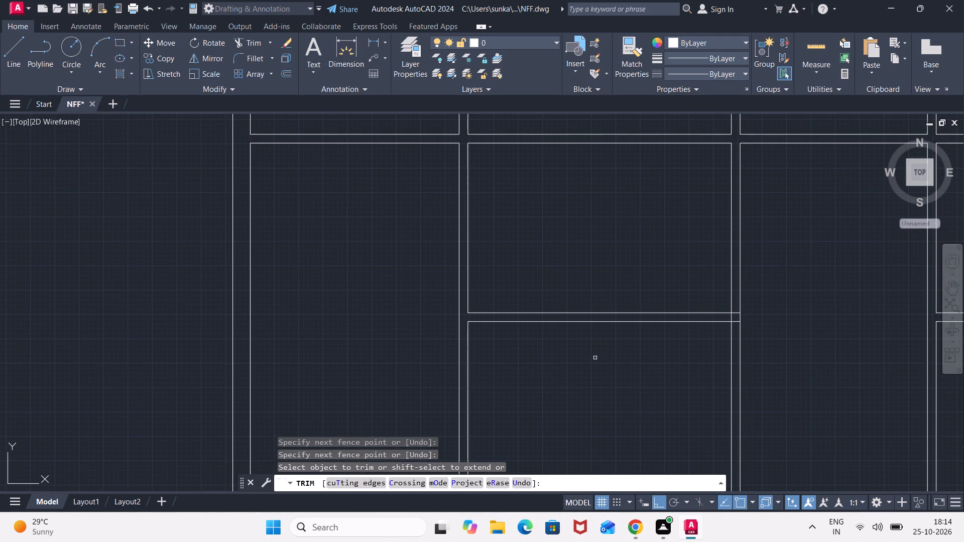
Offset the west line of the middle long vertical wall 4.5" to the west, both above and below the upper partition.
{"action": "middle_click_drag", "start_coordinate": [643, 357], "coordinate": [284, 371]}
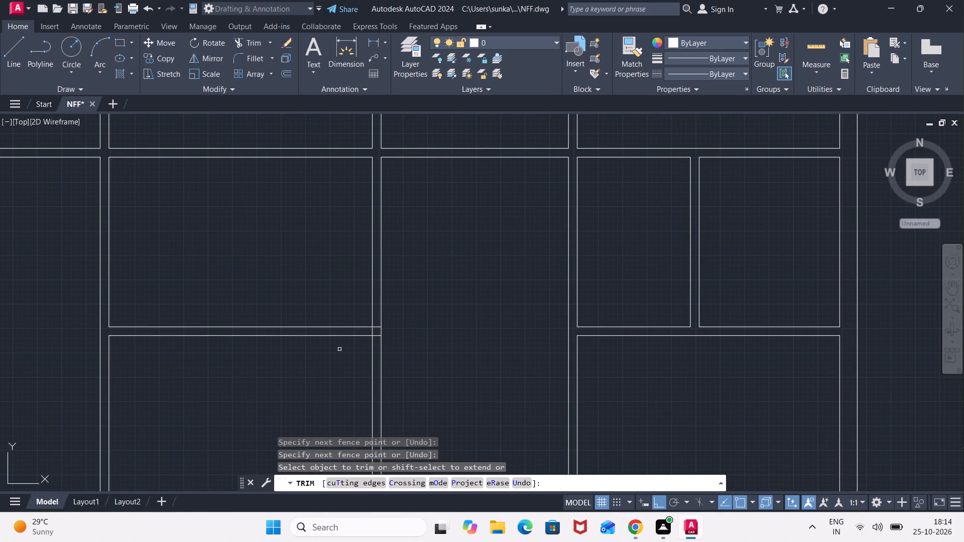
{"action": "scroll", "coordinate": [350, 301], "scroll_direction": "down", "scroll_amount": 2}
{"action": "middle_click_drag", "start_coordinate": [350, 301], "coordinate": [402, 329]}
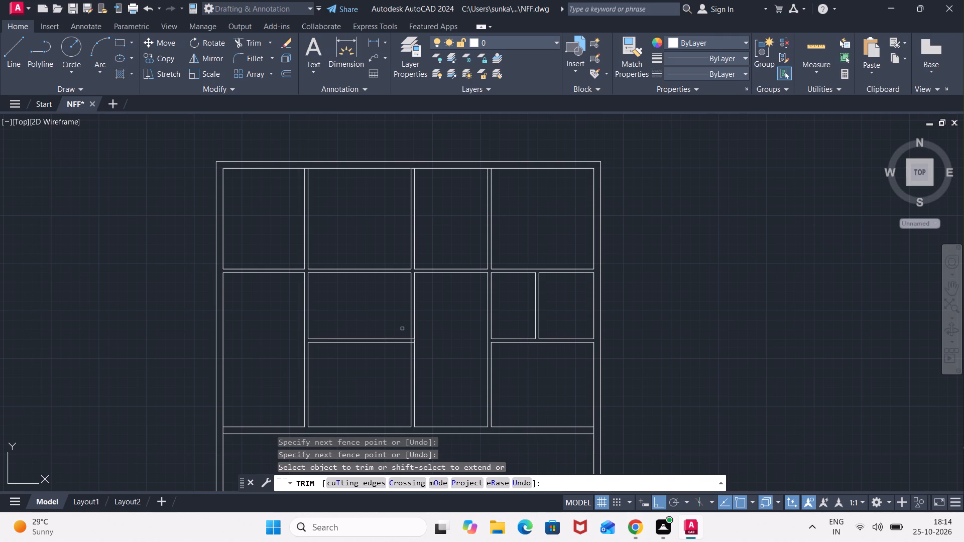
{"action": "scroll", "coordinate": [414, 321], "scroll_direction": "up", "scroll_amount": 1}
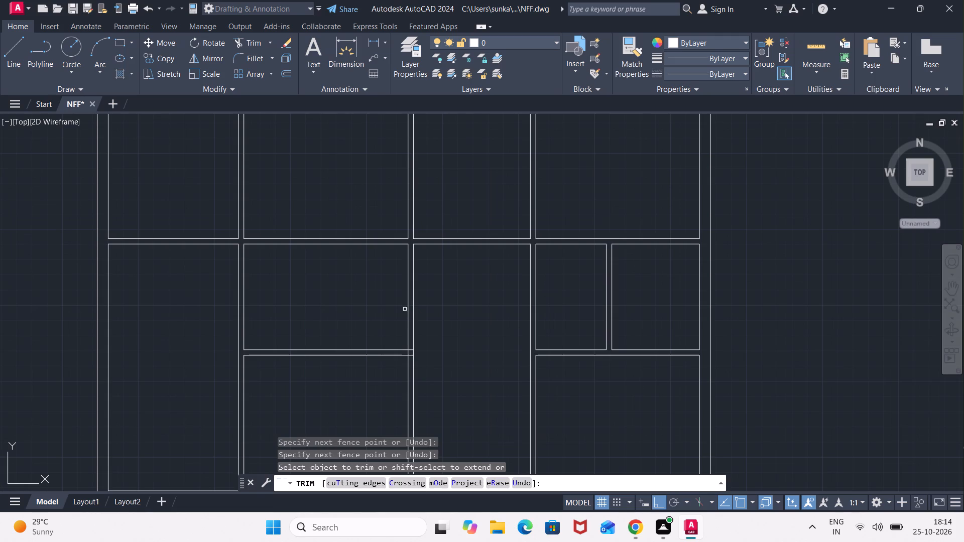
{"action": "key", "text": "Escape"}
{"action": "key", "text": "o"}
{"action": "key", "text": "Return"}
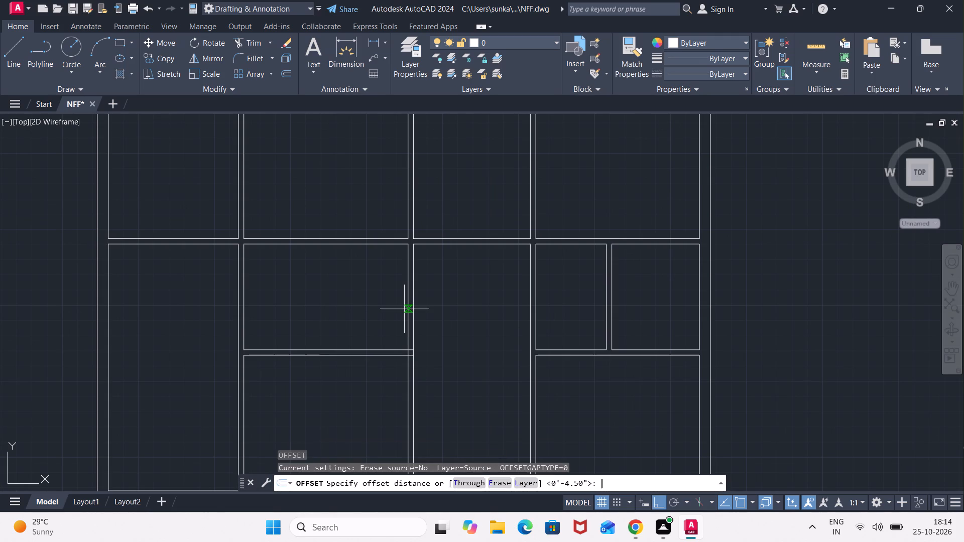
{"action": "type", "text": "4.5\""}
{"action": "key", "text": "Return"}
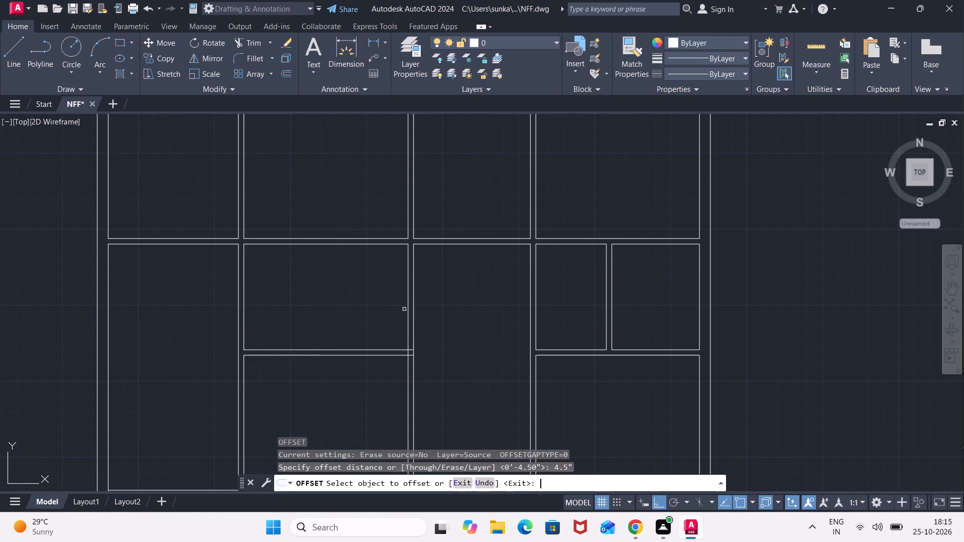
{"action": "left_click", "coordinate": [408, 211]}
{"action": "left_click", "coordinate": [395, 218]}
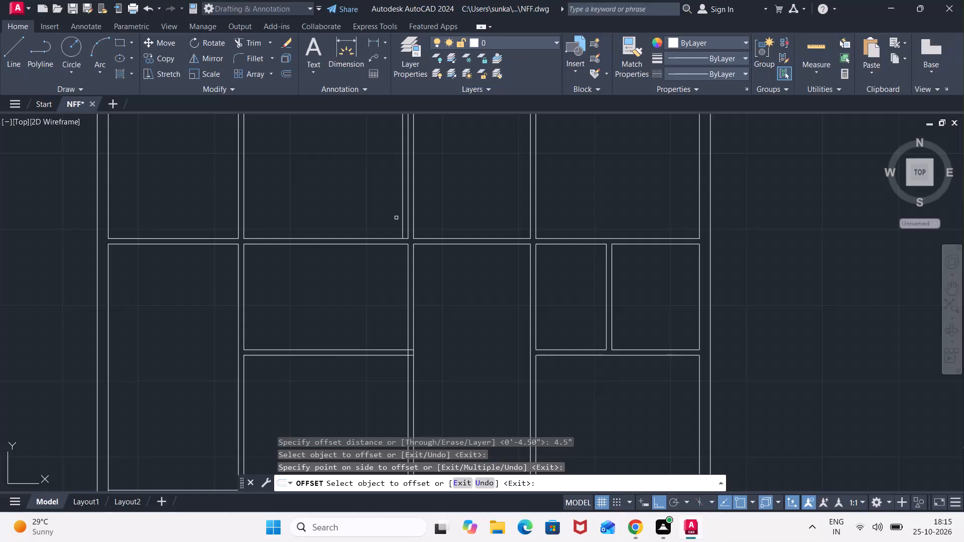
{"action": "scroll", "coordinate": [396, 218], "scroll_direction": "down", "scroll_amount": 2}
{"action": "scroll", "coordinate": [399, 238], "scroll_direction": "up", "scroll_amount": 2}
{"action": "left_click", "coordinate": [399, 238]}
{"action": "left_click", "coordinate": [383, 249]}
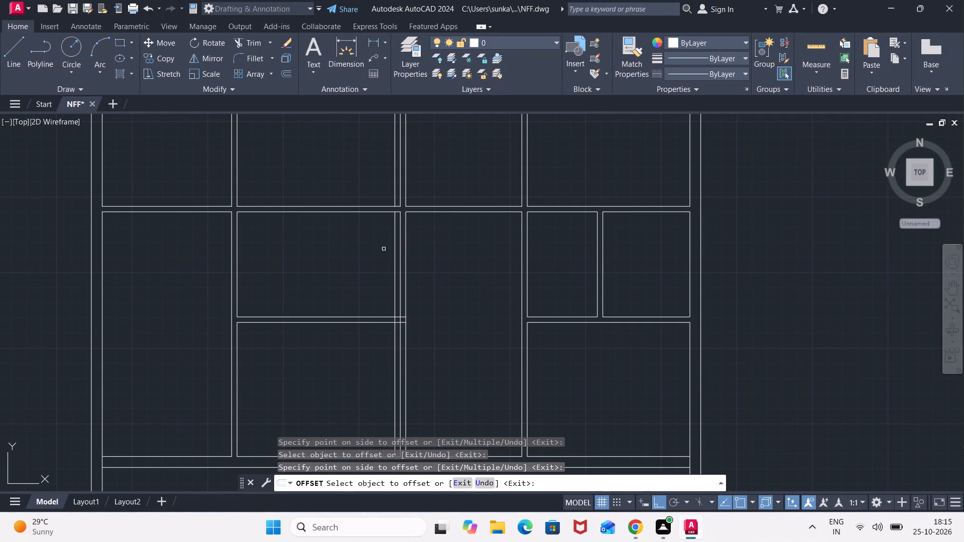
{"action": "key", "text": "Escape"}
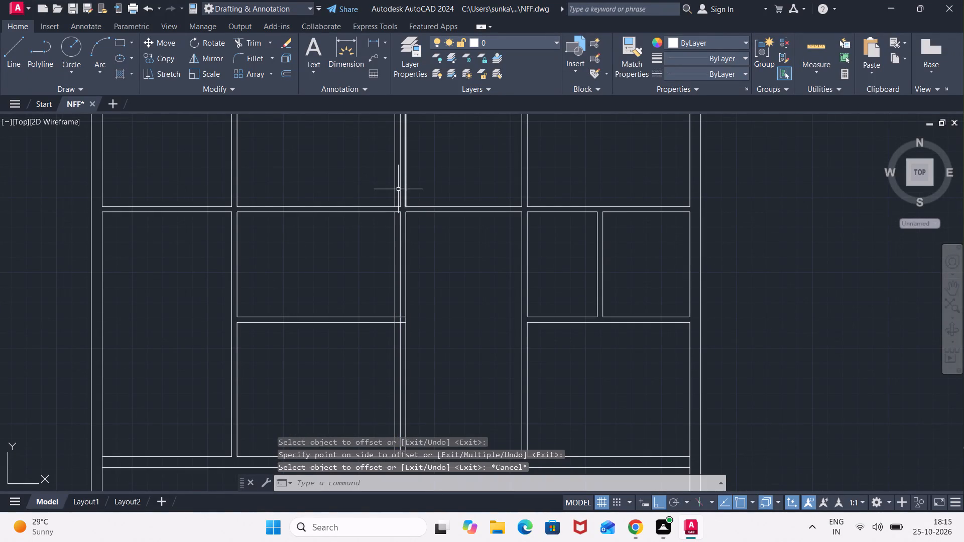
Erase the middle vertical wall's former west line above the upper partition, keeping the new offset line.
{"action": "left_click", "coordinate": [398, 189]}
{"action": "left_click", "coordinate": [401, 169]}
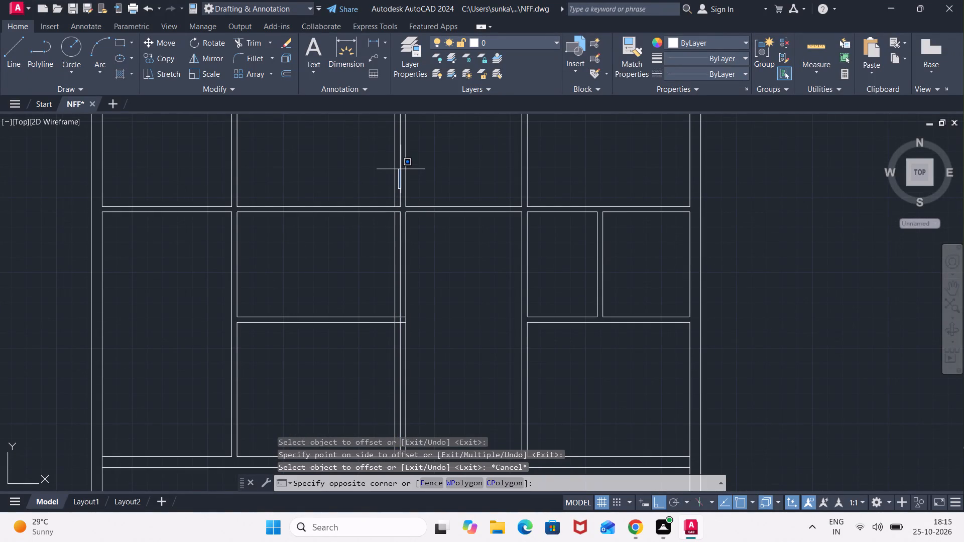
{"action": "left_click", "coordinate": [404, 169]}
{"action": "key", "text": "Escape"}
{"action": "scroll", "coordinate": [389, 173], "scroll_direction": "up", "scroll_amount": 1}
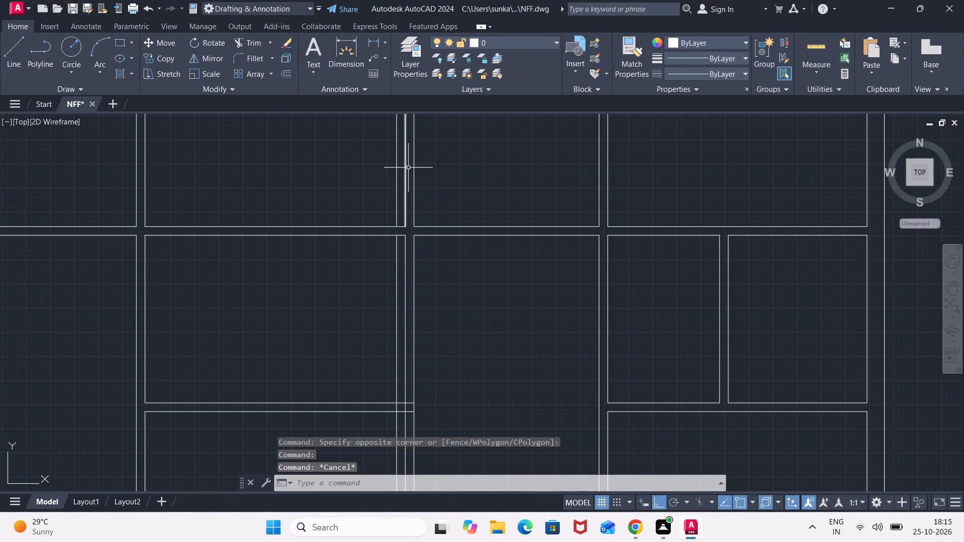
{"action": "left_click", "coordinate": [410, 168]}
{"action": "left_click", "coordinate": [402, 181]}
{"action": "key", "text": "Delete"}
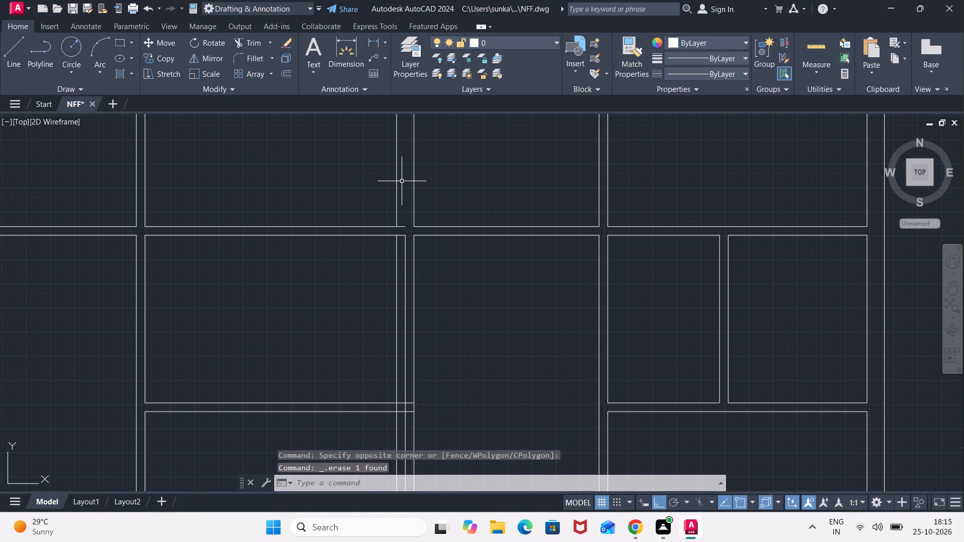
Trim the inner line of the north outer wall between the two lines of the widened middle wall.
{"action": "scroll", "coordinate": [383, 62], "scroll_direction": "down", "scroll_amount": 3}
{"action": "scroll", "coordinate": [389, 177], "scroll_direction": "down", "scroll_amount": 2}
{"action": "middle_click_drag", "start_coordinate": [400, 183], "coordinate": [375, 257]}
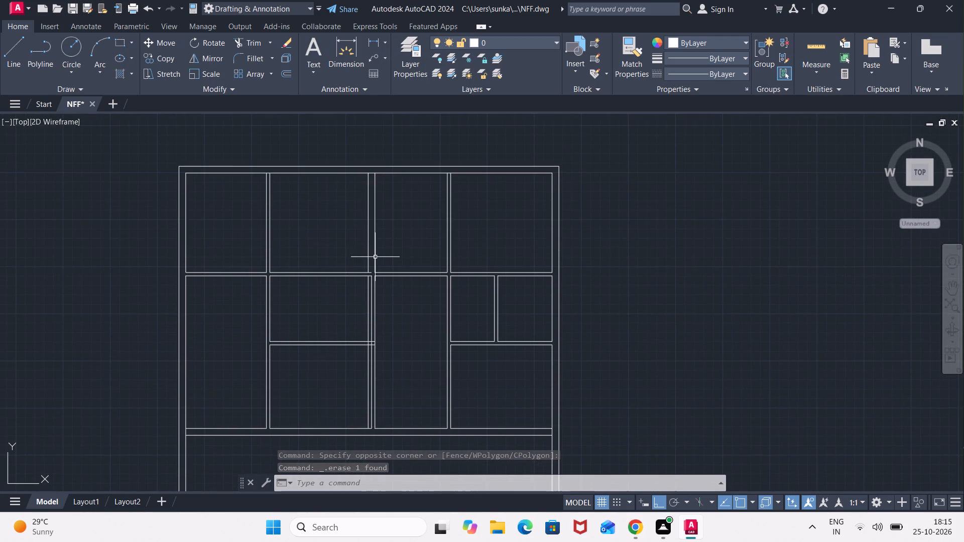
{"action": "type", "text": "TR"}
{"action": "key", "text": "Return"}
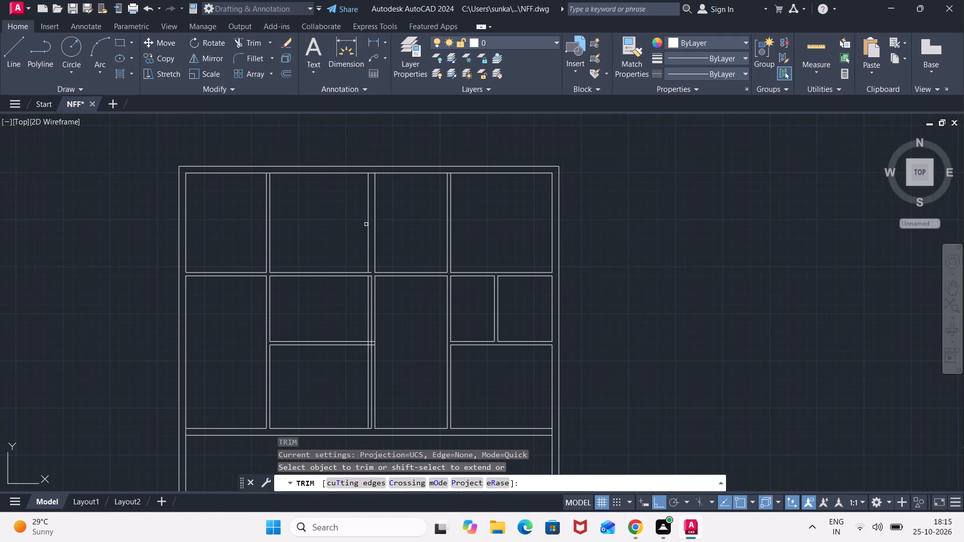
{"action": "scroll", "coordinate": [367, 176], "scroll_direction": "up", "scroll_amount": 1}
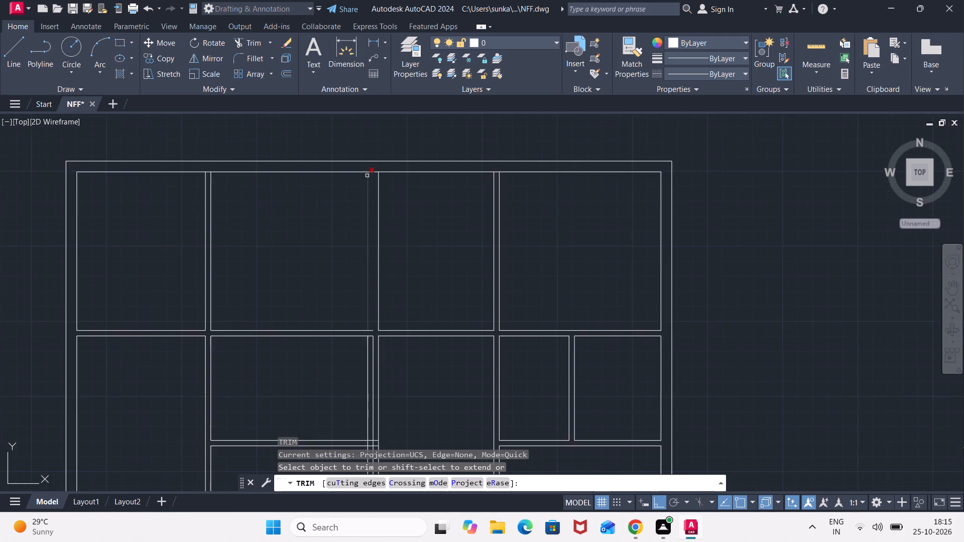
{"action": "scroll", "coordinate": [367, 176], "scroll_direction": "up", "scroll_amount": 1}
{"action": "left_click", "coordinate": [377, 168]}
{"action": "left_click", "coordinate": [369, 177]}
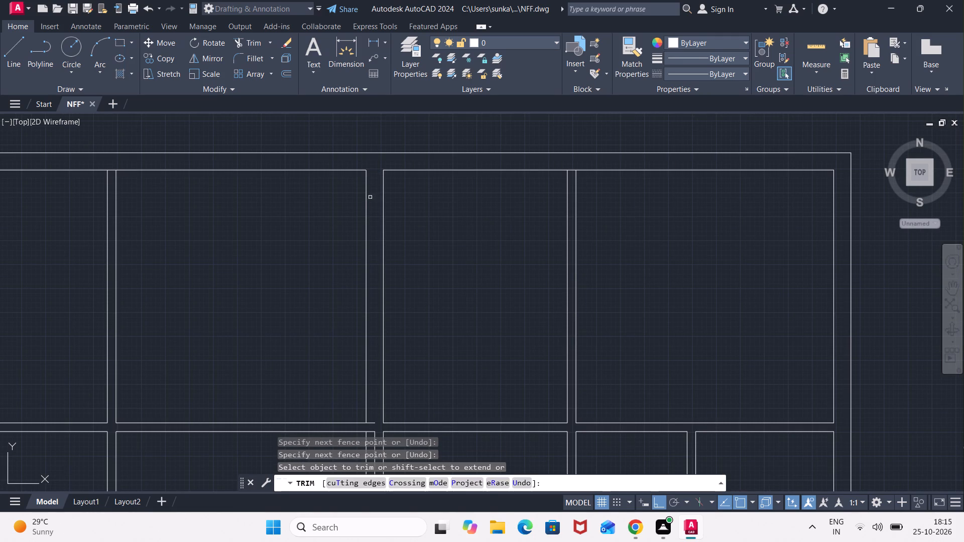
Trim the upper partition's stubs inside the widened middle wall and remove the wall's former west line below that partition.
{"action": "middle_click_drag", "start_coordinate": [394, 371], "coordinate": [414, 313]}
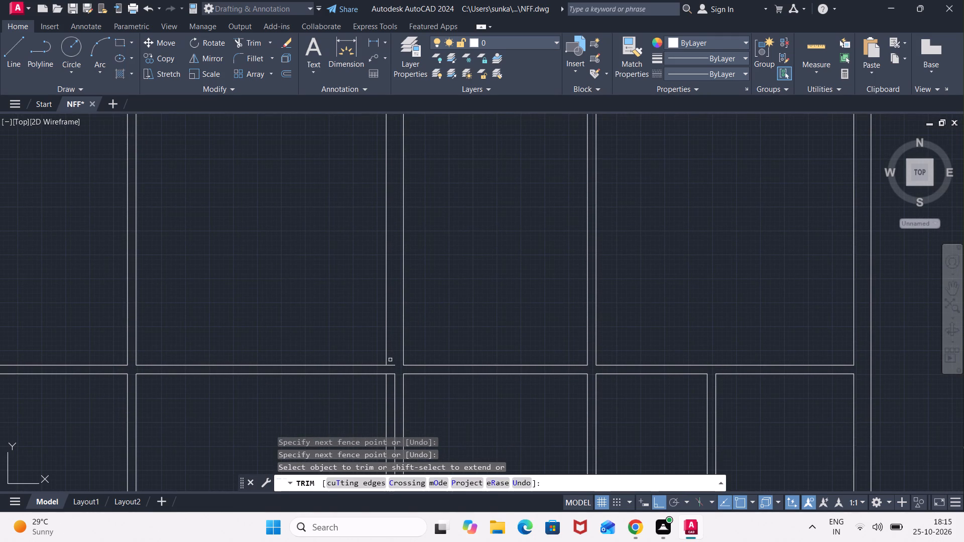
{"action": "left_click", "coordinate": [393, 366]}
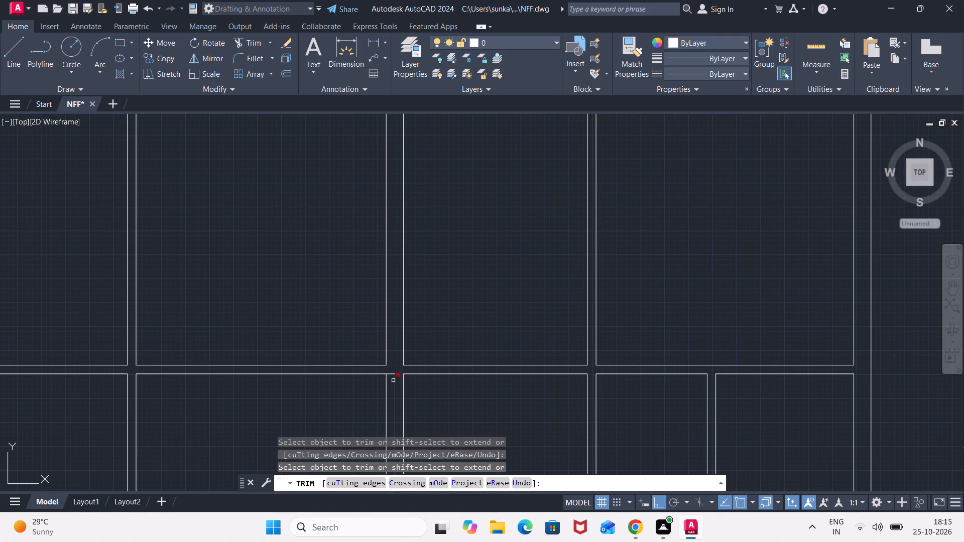
{"action": "left_click", "coordinate": [393, 380]}
{"action": "left_click", "coordinate": [396, 375]}
Trim the overlapping lines where the short partition's east end meets the widened middle wall.
{"action": "scroll", "coordinate": [396, 375], "scroll_direction": "down", "scroll_amount": 2}
{"action": "middle_click_drag", "start_coordinate": [396, 375], "coordinate": [405, 329]}
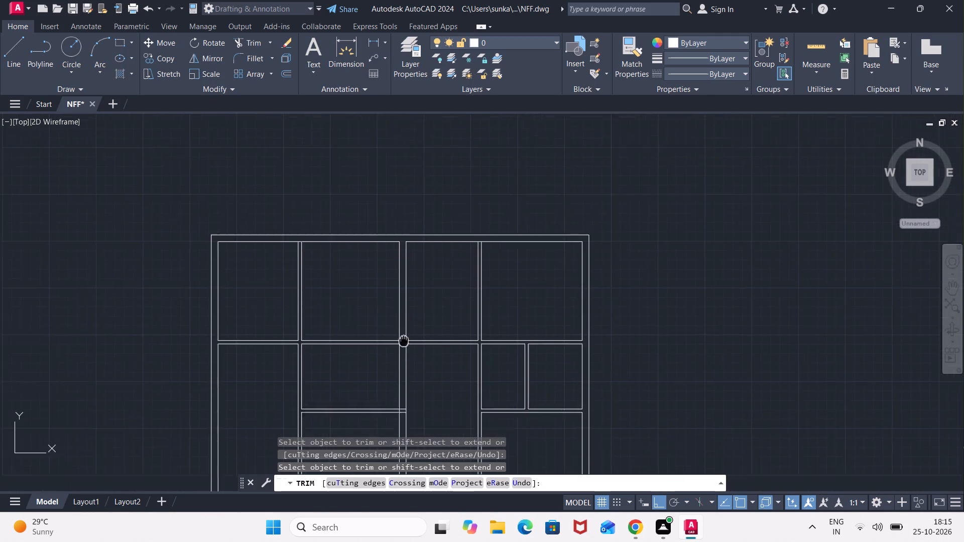
{"action": "middle_click_drag", "start_coordinate": [405, 329], "coordinate": [407, 179]}
{"action": "scroll", "coordinate": [411, 235], "scroll_direction": "up", "scroll_amount": 2}
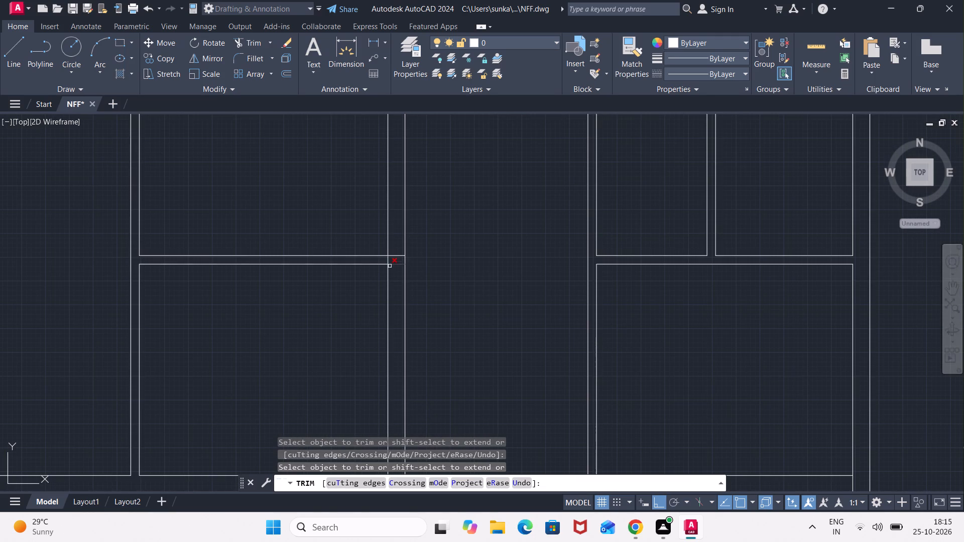
{"action": "left_click", "coordinate": [394, 269]}
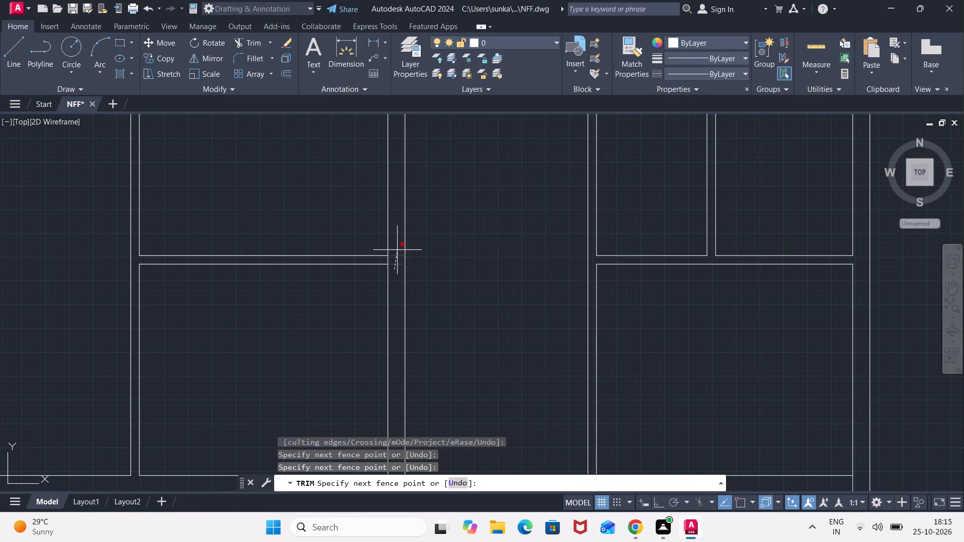
{"action": "left_click", "coordinate": [397, 249]}
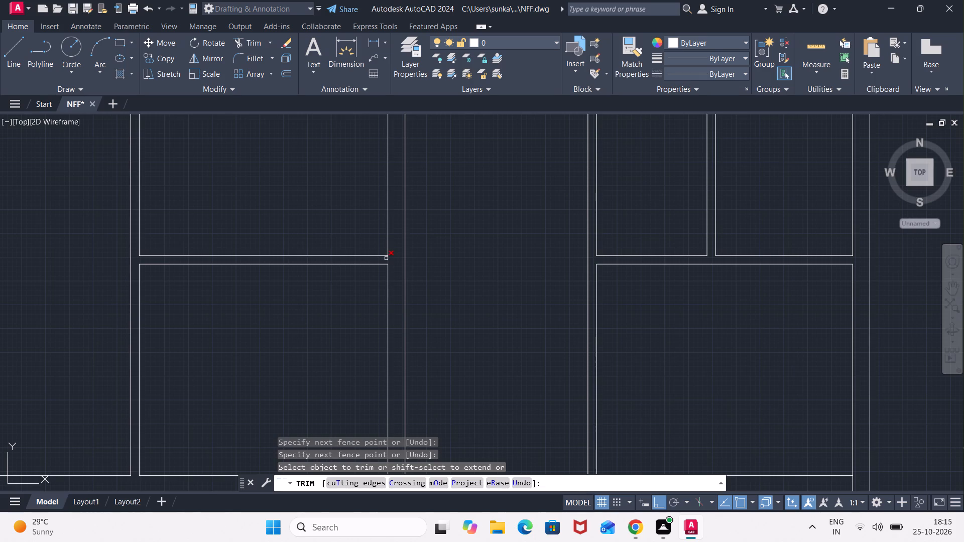
{"action": "left_click", "coordinate": [386, 258]}
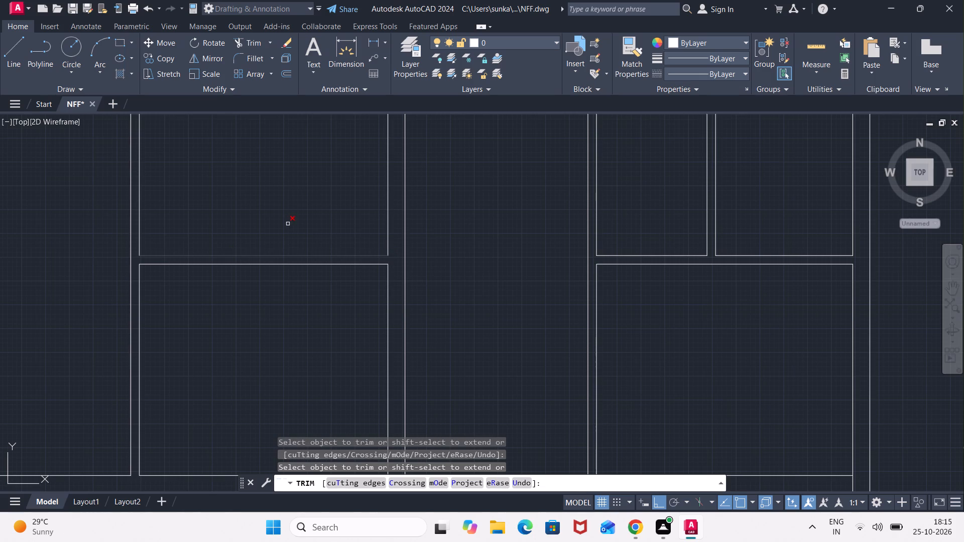
Trim the inner line of the north outer wall between the lines of the easternmost and westernmost long vertical walls.
{"action": "scroll", "coordinate": [545, 216], "scroll_direction": "down", "scroll_amount": 2}
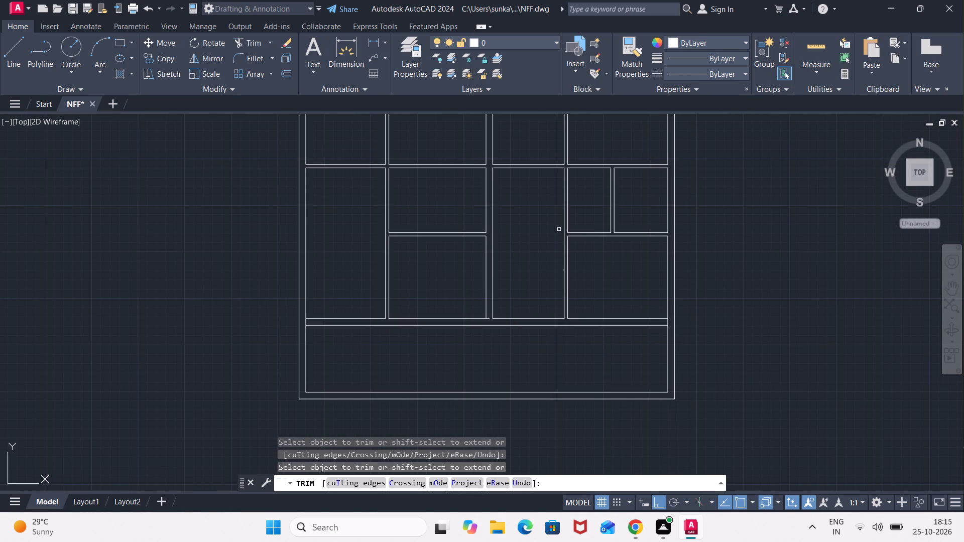
{"action": "middle_click_drag", "start_coordinate": [559, 229], "coordinate": [536, 282]}
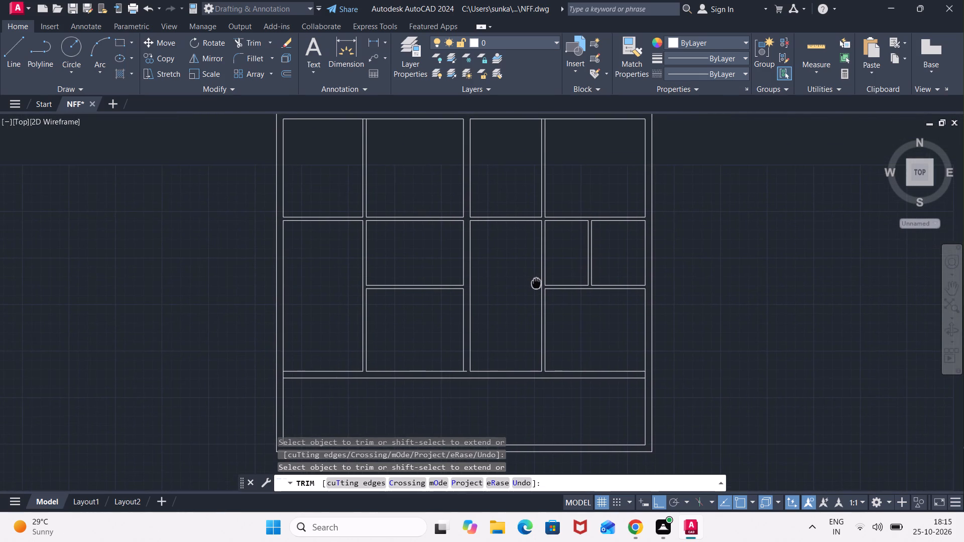
{"action": "middle_click_drag", "start_coordinate": [536, 282], "coordinate": [523, 305]}
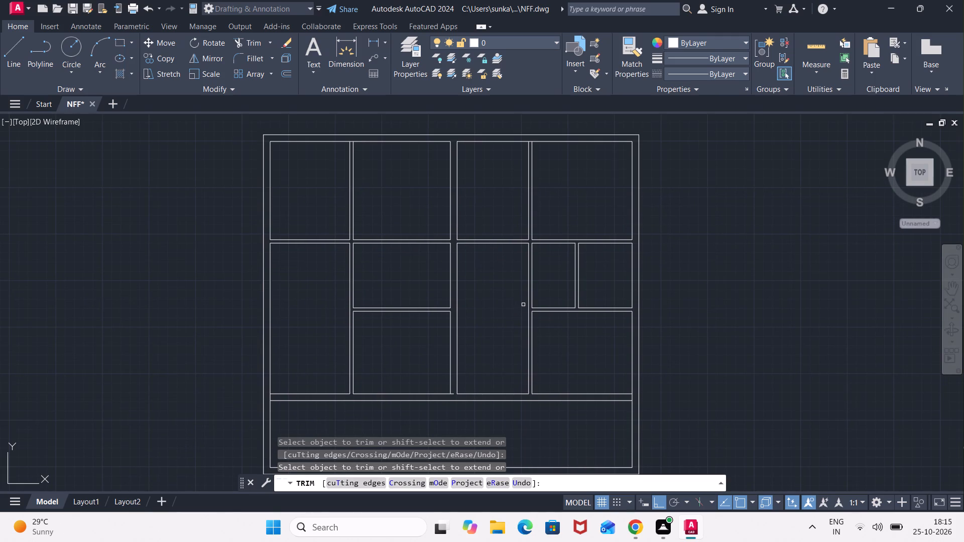
{"action": "scroll", "coordinate": [535, 144], "scroll_direction": "up", "scroll_amount": 2}
{"action": "left_click", "coordinate": [522, 141]}
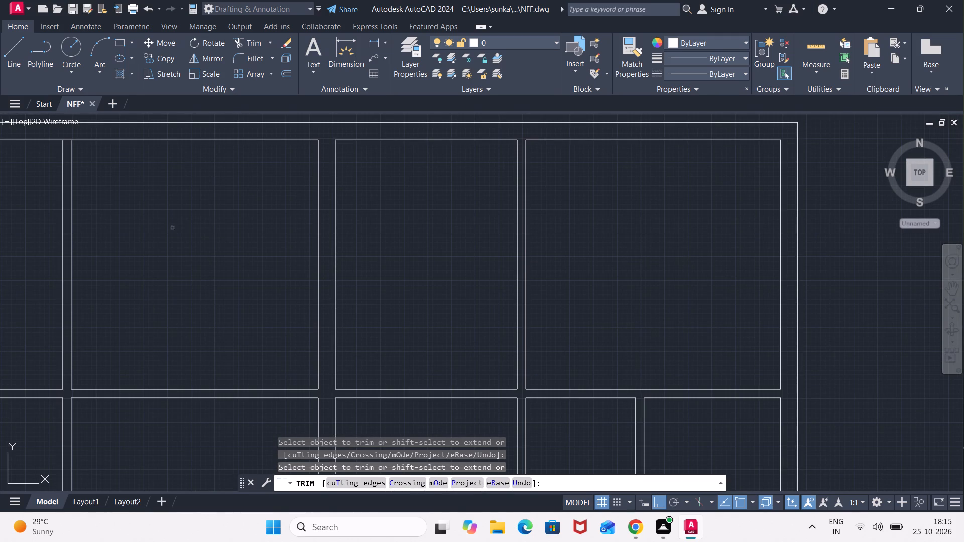
{"action": "middle_click_drag", "start_coordinate": [172, 228], "coordinate": [392, 264]}
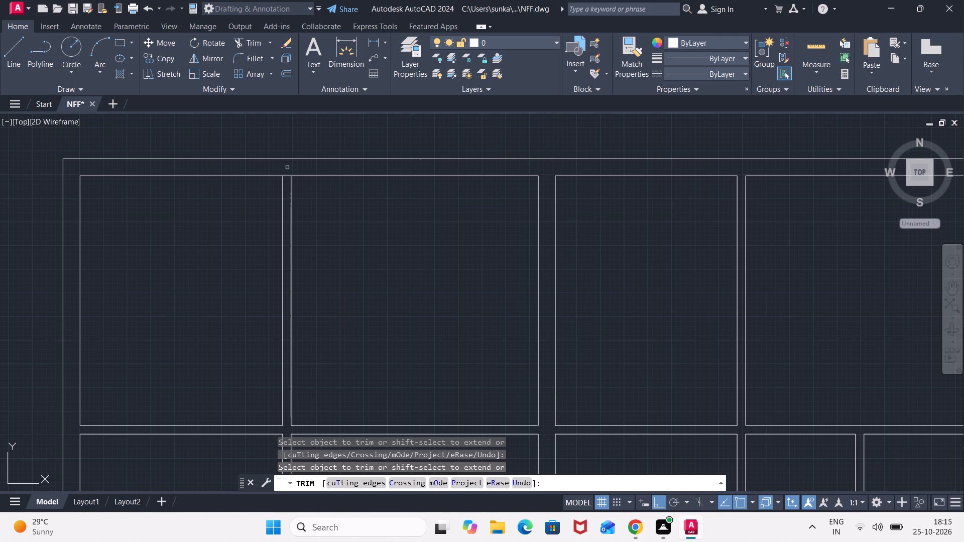
{"action": "left_click", "coordinate": [287, 177]}
{"action": "scroll", "coordinate": [382, 278], "scroll_direction": "down", "scroll_amount": 2}
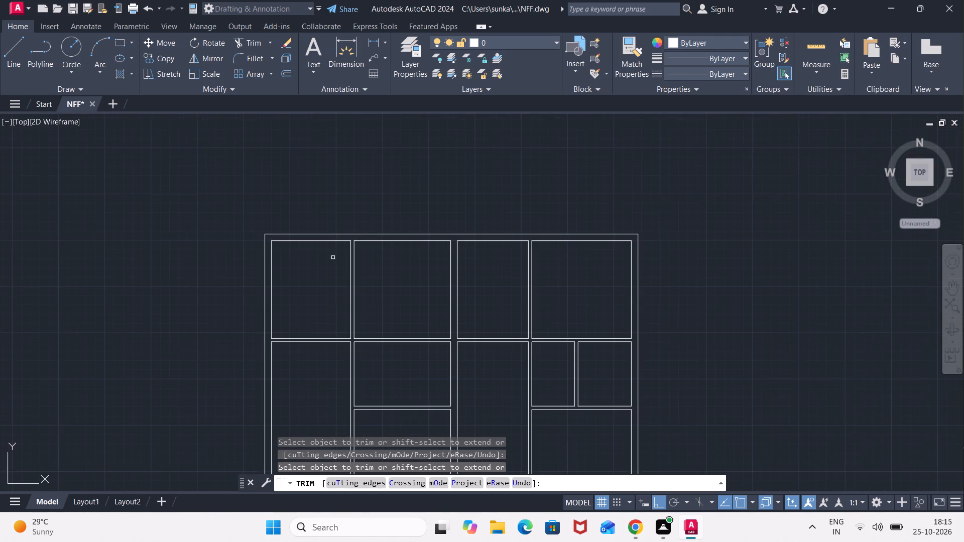
Trim the stub of the south horizontal wall's upper line that projects between the two lines of the 9" middle wall.
{"action": "middle_click_drag", "start_coordinate": [406, 289], "coordinate": [413, 109]}
{"action": "middle_click_drag", "start_coordinate": [518, 246], "coordinate": [473, 182]}
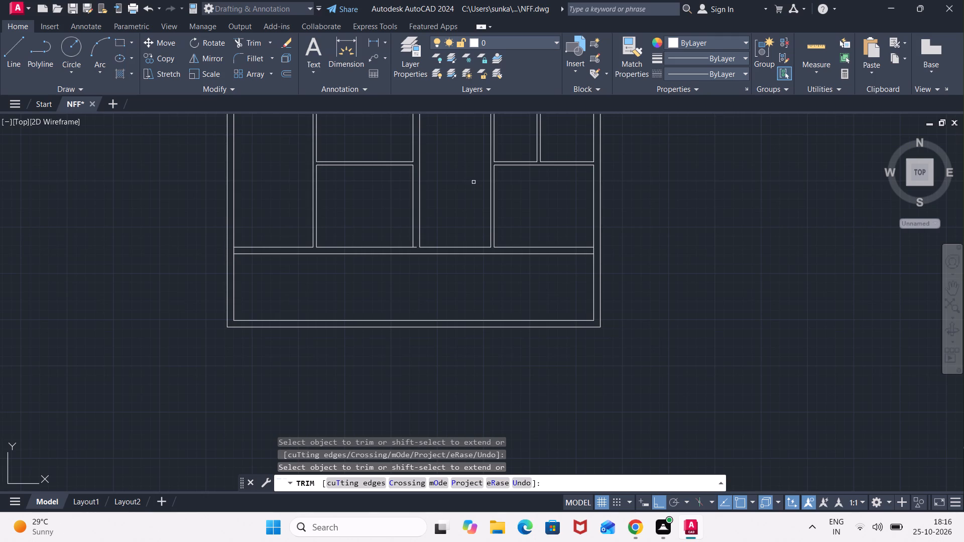
{"action": "key", "text": "Escape"}
{"action": "scroll", "coordinate": [421, 240], "scroll_direction": "up", "scroll_amount": 2}
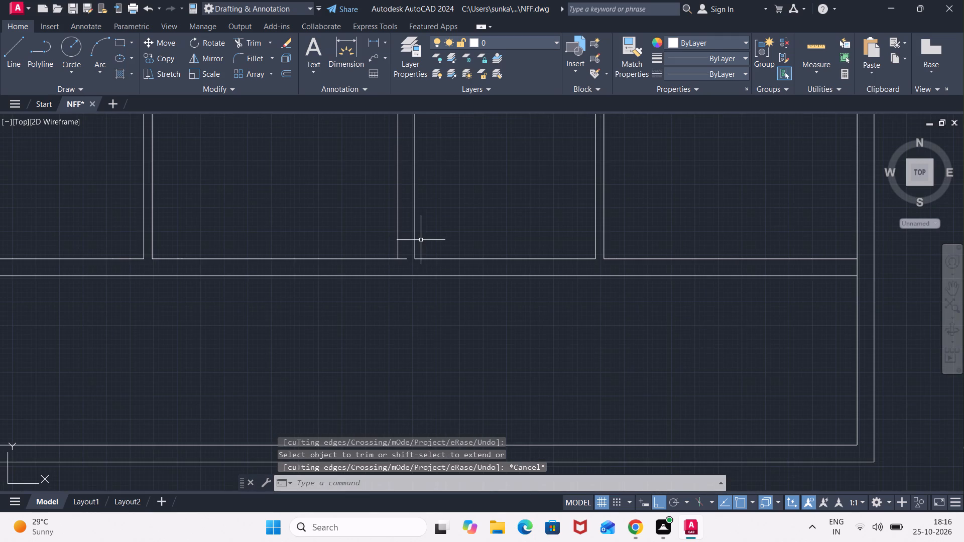
{"action": "key", "text": "space"}
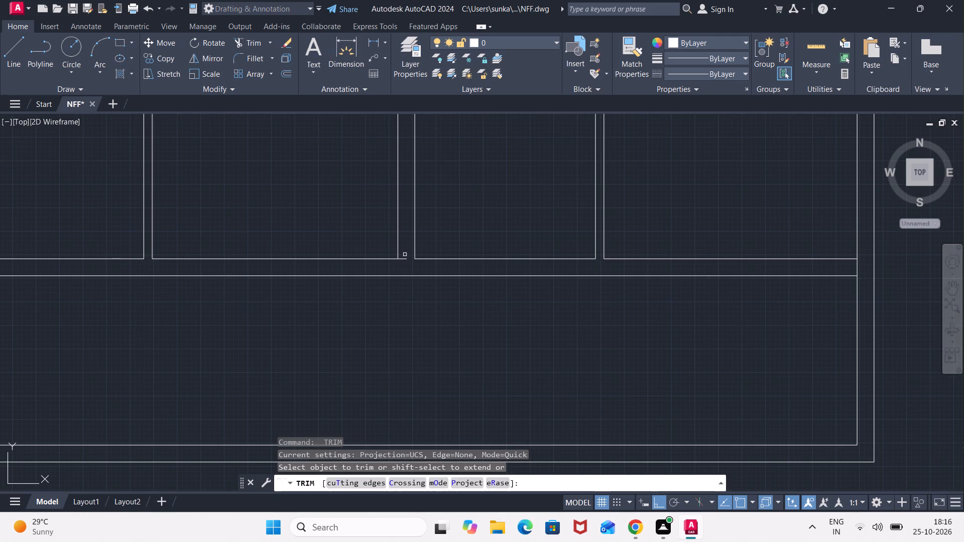
{"action": "left_click", "coordinate": [404, 257]}
{"action": "scroll", "coordinate": [490, 210], "scroll_direction": "down", "scroll_amount": 3}
{"action": "key", "text": "Escape"}
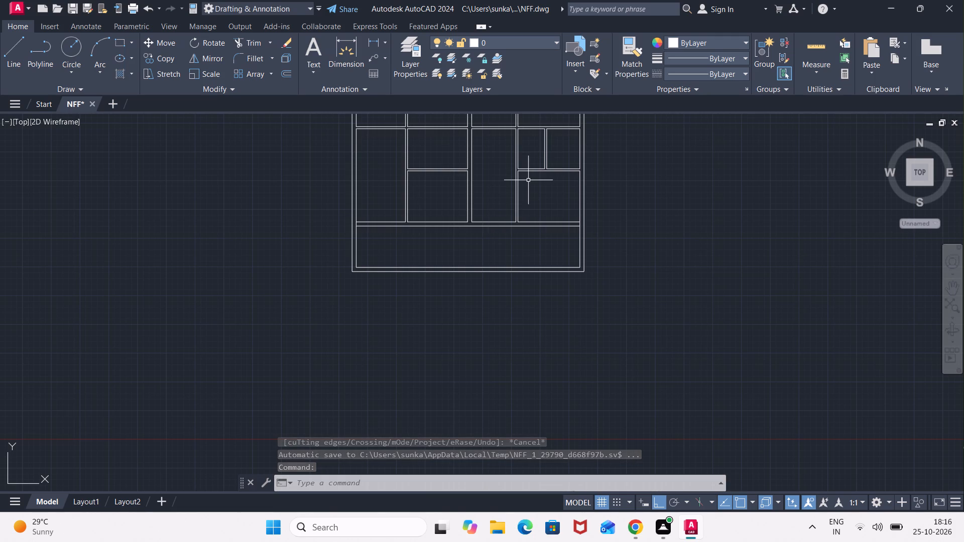
Draw a short jamb line across the south horizontal wall, just west of the central hall's southeast corner.
{"action": "scroll", "coordinate": [497, 199], "scroll_direction": "down", "scroll_amount": 1}
{"action": "scroll", "coordinate": [497, 199], "scroll_direction": "up", "scroll_amount": 2}
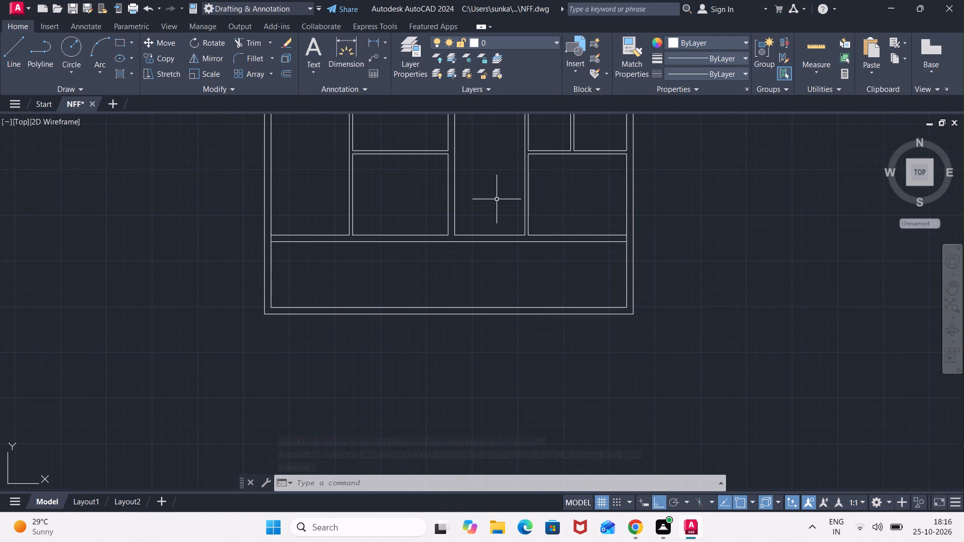
{"action": "middle_click_drag", "start_coordinate": [497, 199], "coordinate": [433, 184]}
{"action": "scroll", "coordinate": [438, 221], "scroll_direction": "up", "scroll_amount": 1}
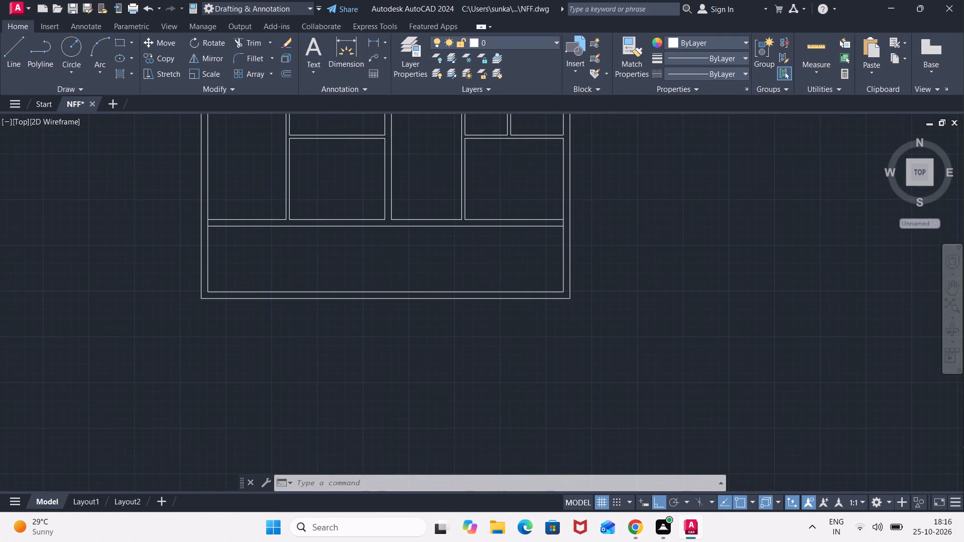
{"action": "scroll", "coordinate": [438, 221], "scroll_direction": "up", "scroll_amount": 1}
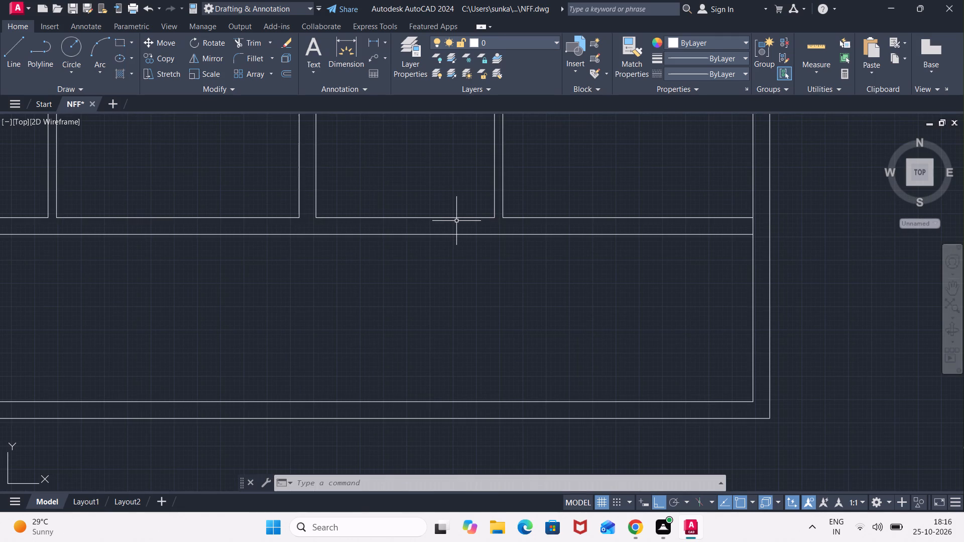
{"action": "key", "text": "l"}
{"action": "key", "text": "Return"}
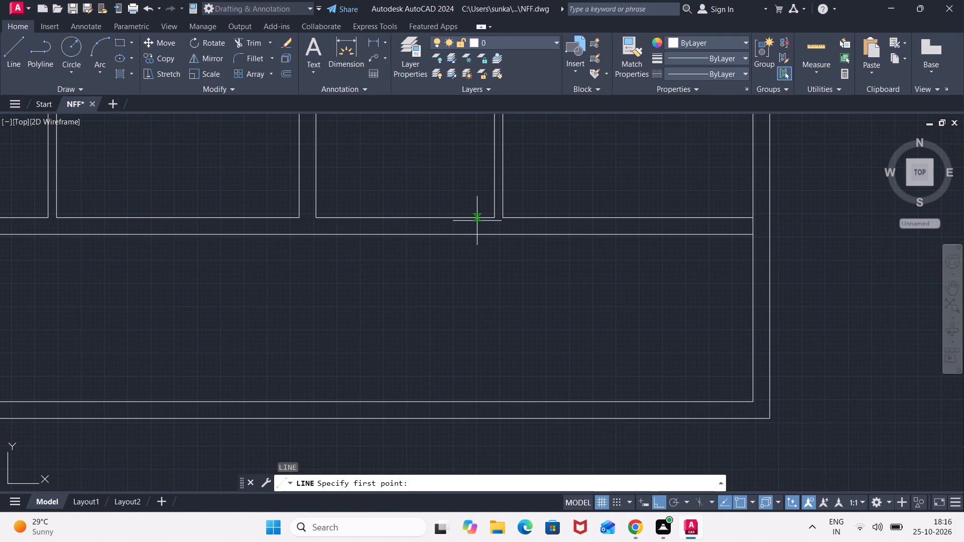
{"action": "left_click", "coordinate": [481, 218]}
{"action": "left_click", "coordinate": [479, 236]}
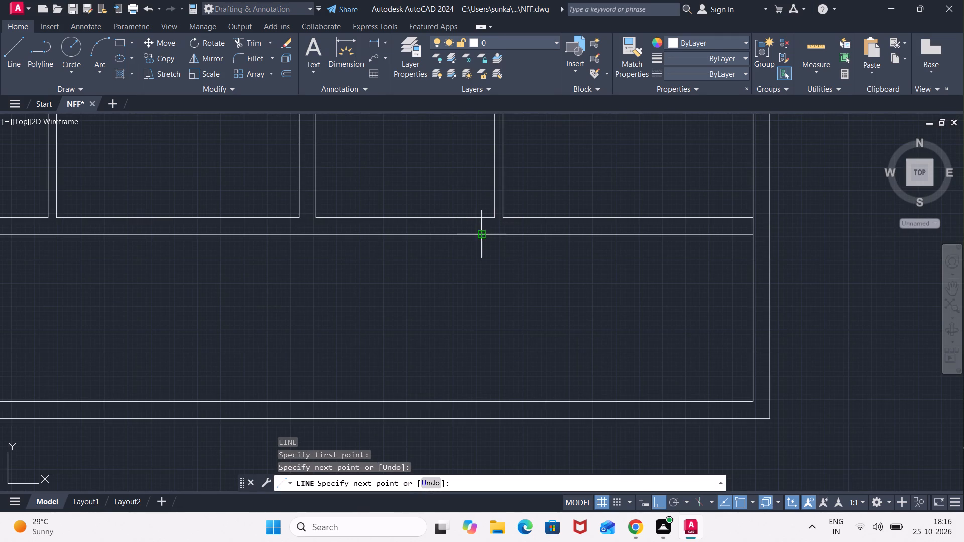
{"action": "key", "text": "Escape"}
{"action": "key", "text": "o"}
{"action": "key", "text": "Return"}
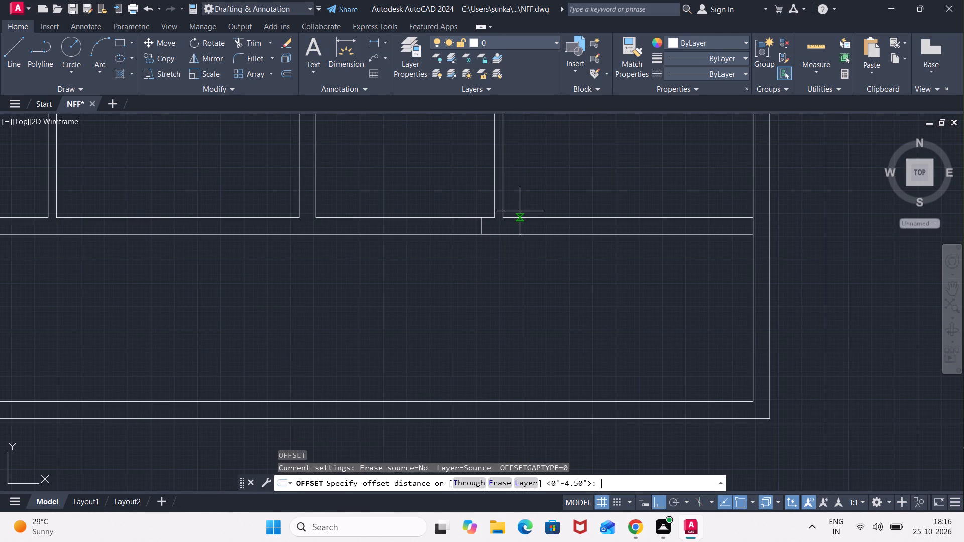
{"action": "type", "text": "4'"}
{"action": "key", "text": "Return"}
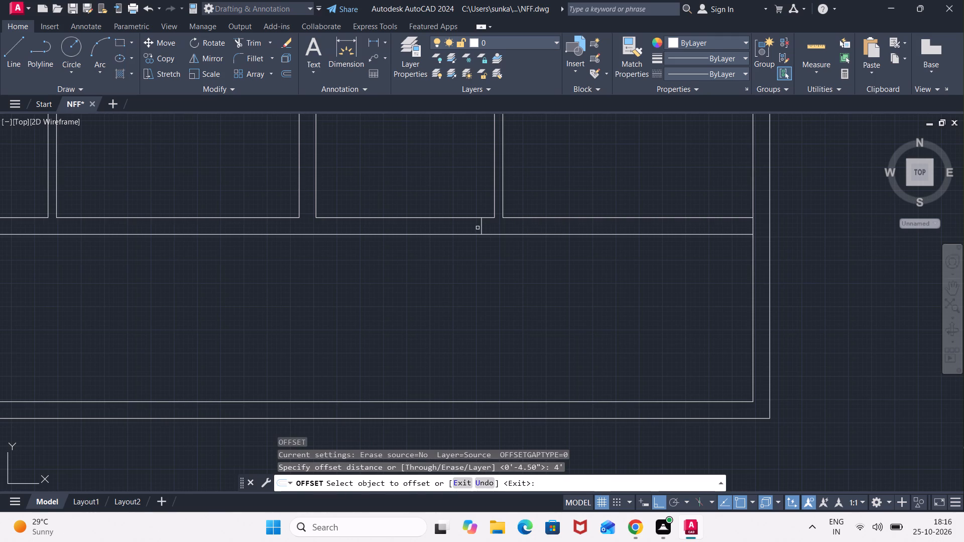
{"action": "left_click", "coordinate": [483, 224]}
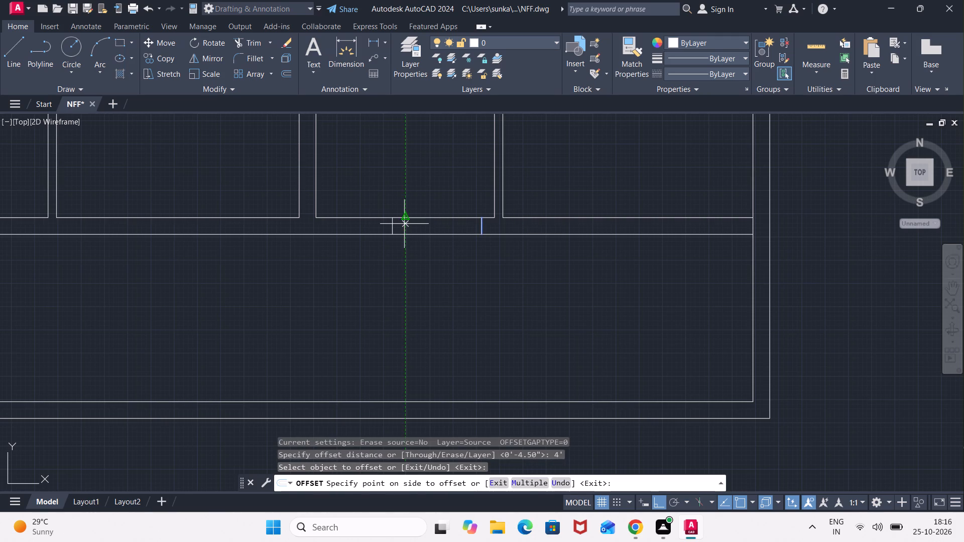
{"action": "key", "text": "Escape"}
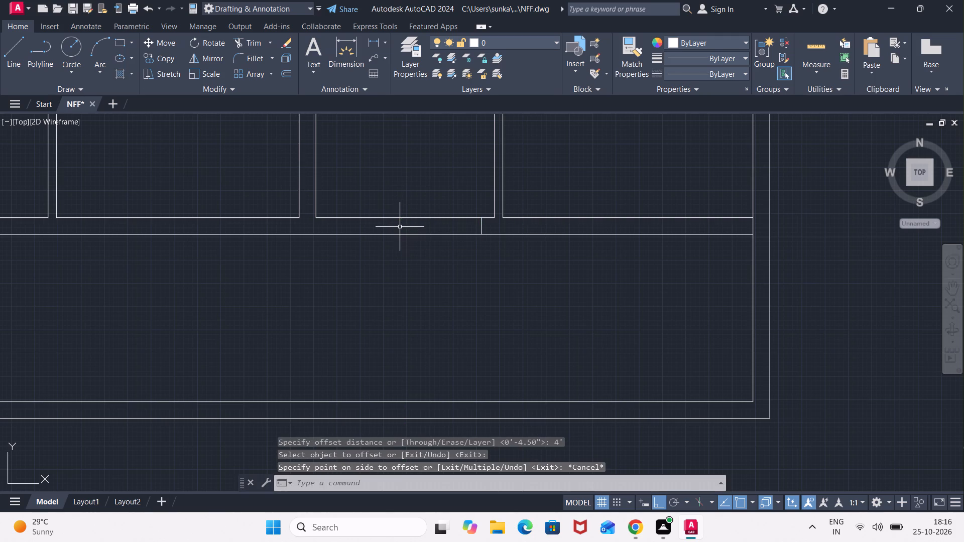
Offset the jamb line in the south horizontal wall 5' to the west to mark the hall's door opening.
{"action": "key", "text": "o"}
{"action": "key", "text": "Return"}
{"action": "type", "text": "5'"}
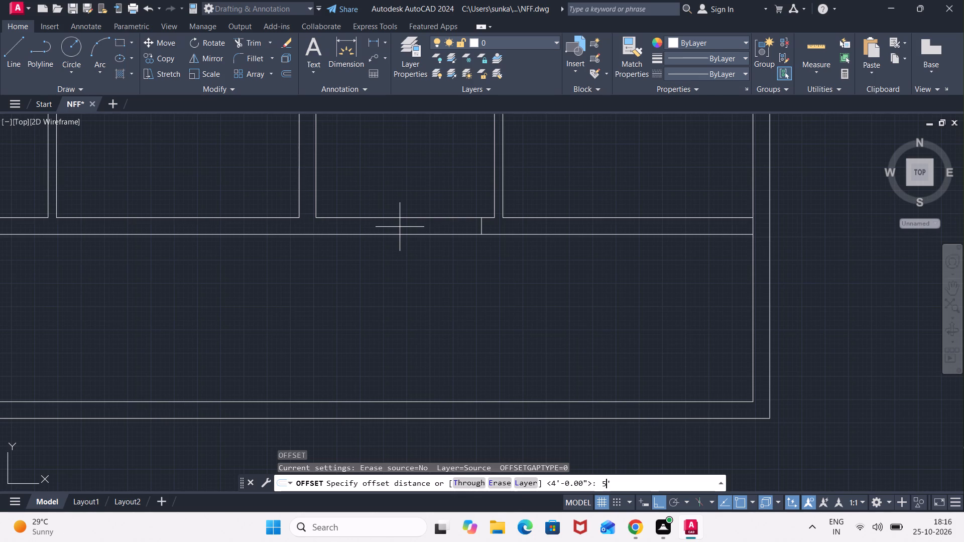
{"action": "key", "text": "Return"}
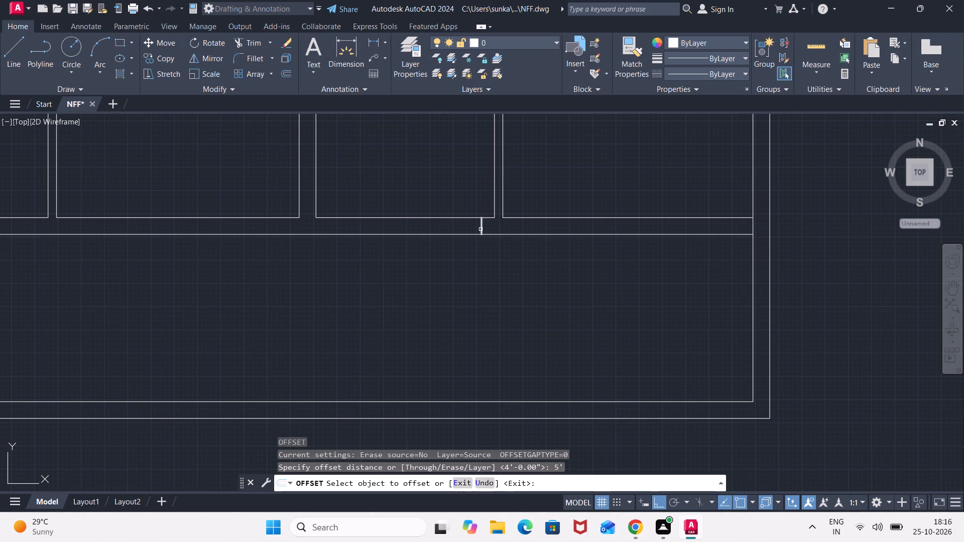
{"action": "left_click", "coordinate": [480, 229]}
{"action": "left_click", "coordinate": [390, 223]}
{"action": "scroll", "coordinate": [415, 208], "scroll_direction": "down", "scroll_amount": 1}
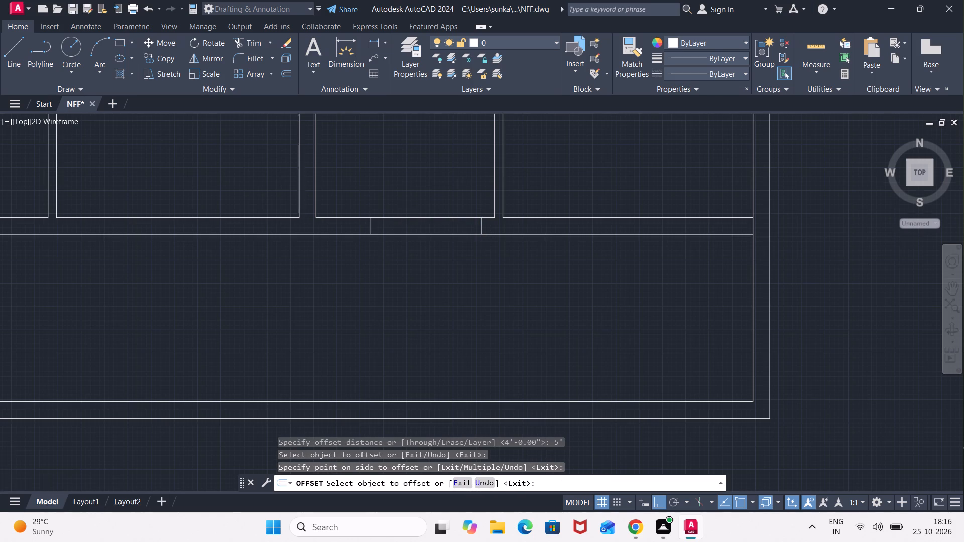
{"action": "scroll", "coordinate": [416, 208], "scroll_direction": "down", "scroll_amount": 1}
{"action": "middle_click_drag", "start_coordinate": [416, 208], "coordinate": [407, 261]}
{"action": "key", "text": "Escape"}
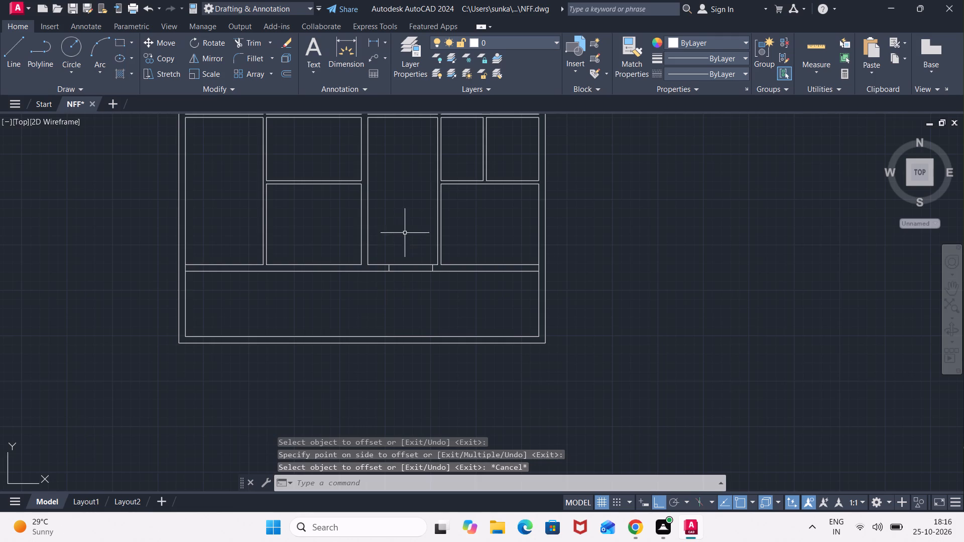
Draw a short jamb line across the hall's east wall, near the northwest corner of the southeast room.
{"action": "scroll", "coordinate": [438, 210], "scroll_direction": "up", "scroll_amount": 3}
{"action": "middle_click_drag", "start_coordinate": [446, 203], "coordinate": [417, 233]}
{"action": "scroll", "coordinate": [422, 211], "scroll_direction": "down", "scroll_amount": 1}
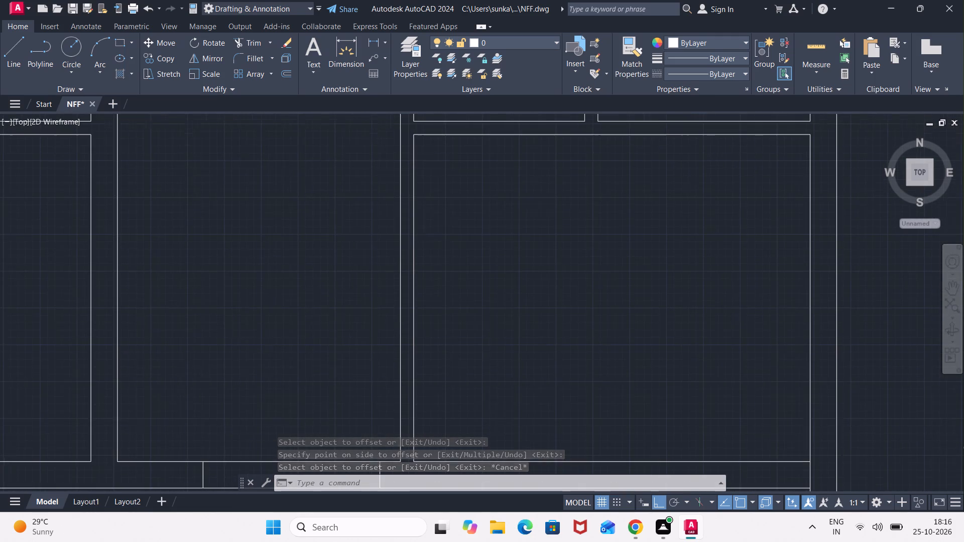
{"action": "key", "text": "l"}
{"action": "key", "text": "Return"}
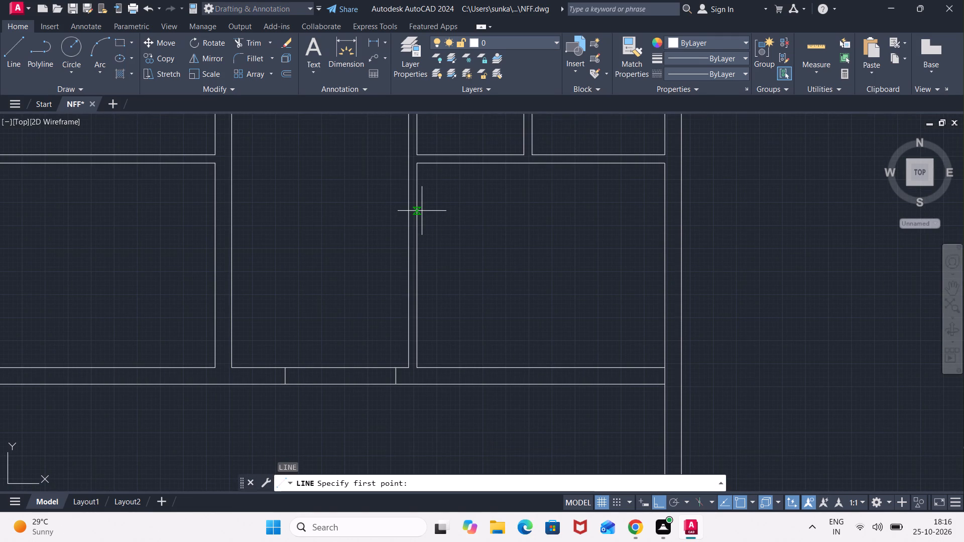
{"action": "left_click", "coordinate": [418, 185]}
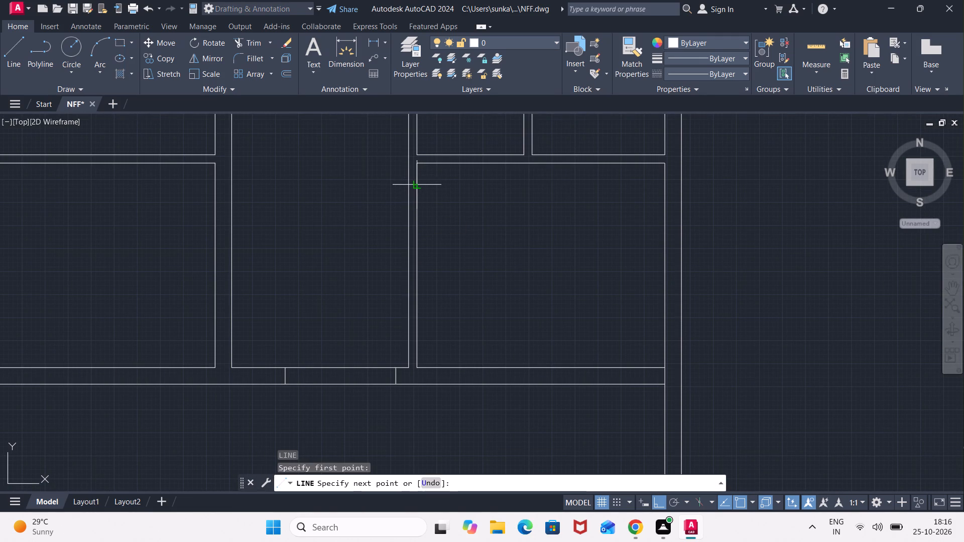
{"action": "left_click", "coordinate": [410, 184]}
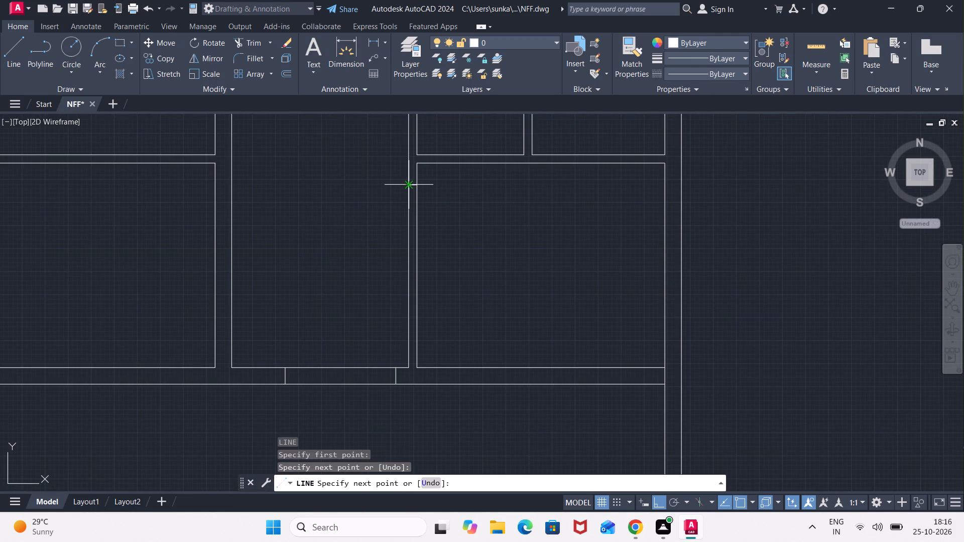
{"action": "key", "text": "Escape"}
Offset the jamb line in the hall's east wall 3'6" to the south to mark the southeast room's door opening.
{"action": "key", "text": "o"}
{"action": "key", "text": "Return"}
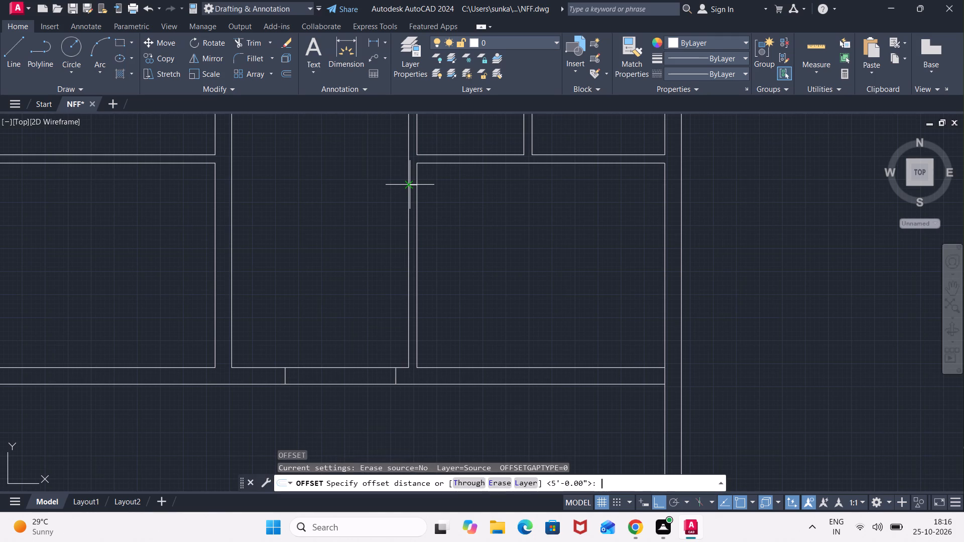
{"action": "type", "text": "3'6\""}
{"action": "key", "text": "Return"}
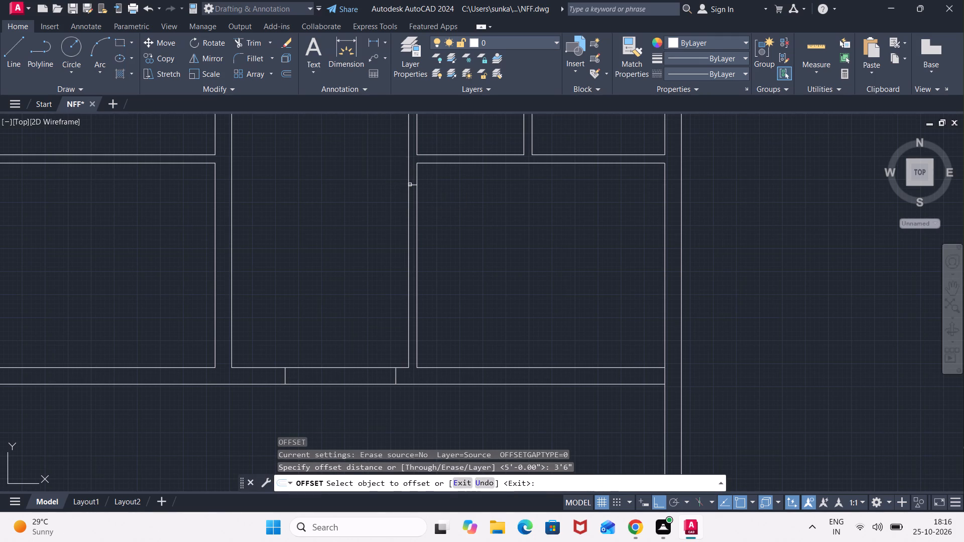
{"action": "scroll", "coordinate": [412, 183], "scroll_direction": "up", "scroll_amount": 1}
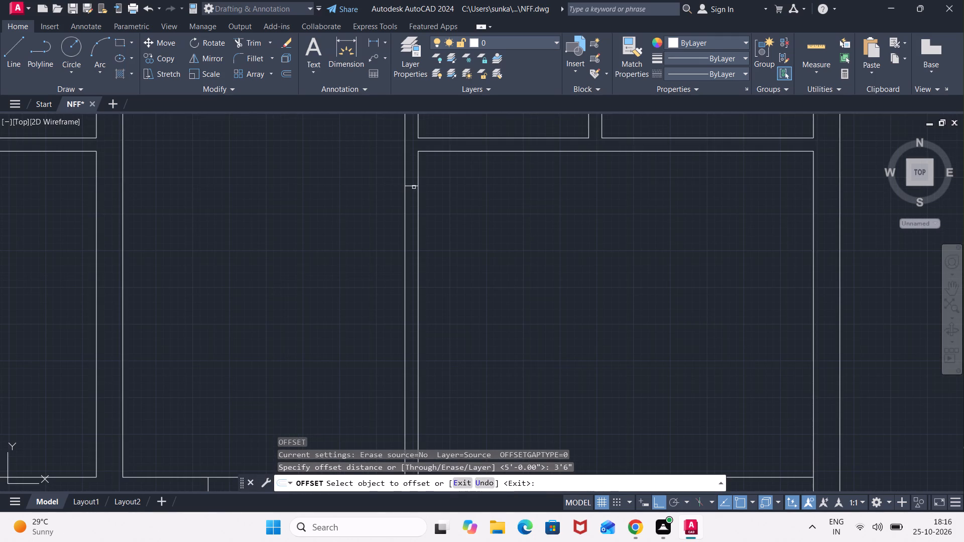
{"action": "left_click", "coordinate": [414, 187]}
{"action": "left_click", "coordinate": [416, 223]}
{"action": "scroll", "coordinate": [372, 224], "scroll_direction": "down", "scroll_amount": 2}
{"action": "middle_click_drag", "start_coordinate": [372, 224], "coordinate": [371, 294]}
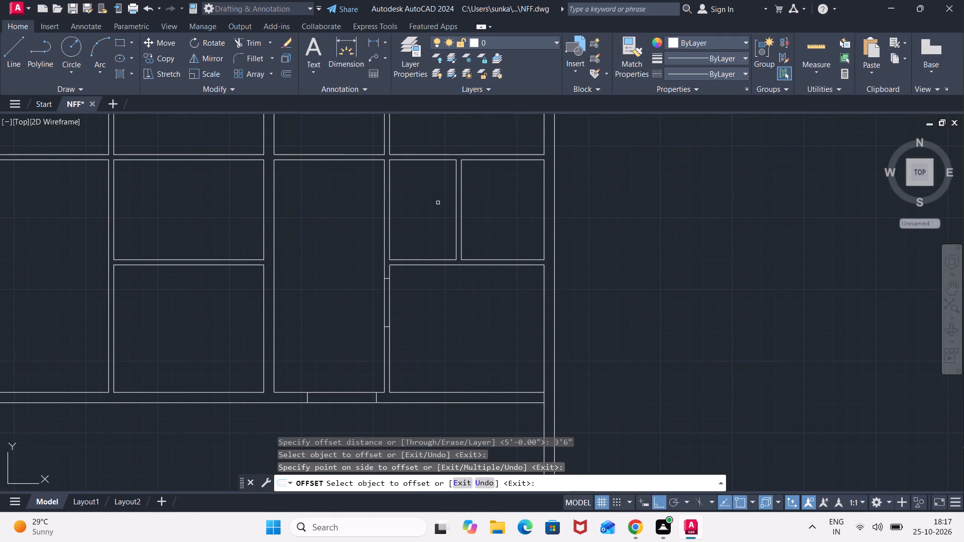
{"action": "middle_click_drag", "start_coordinate": [435, 199], "coordinate": [366, 277]}
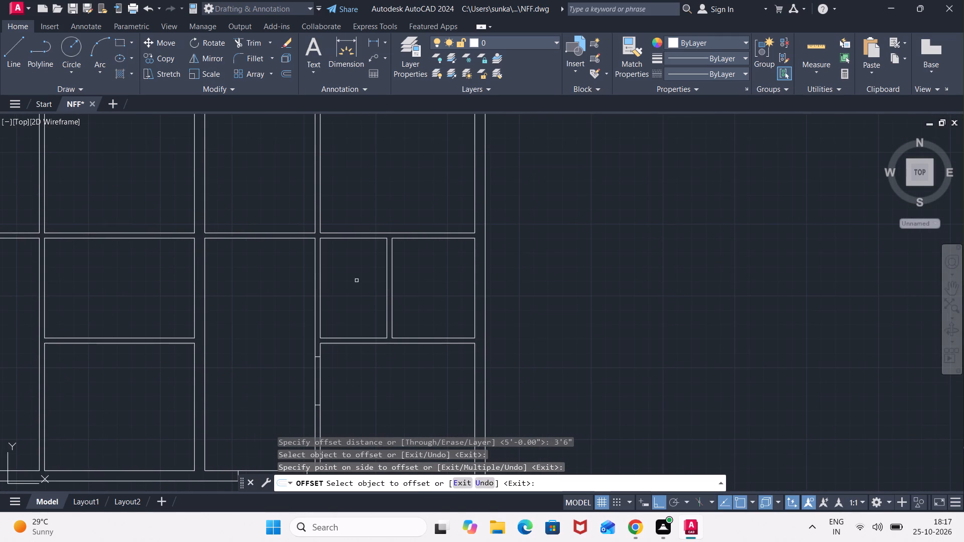
{"action": "key", "text": "l"}
{"action": "key", "text": "Return"}
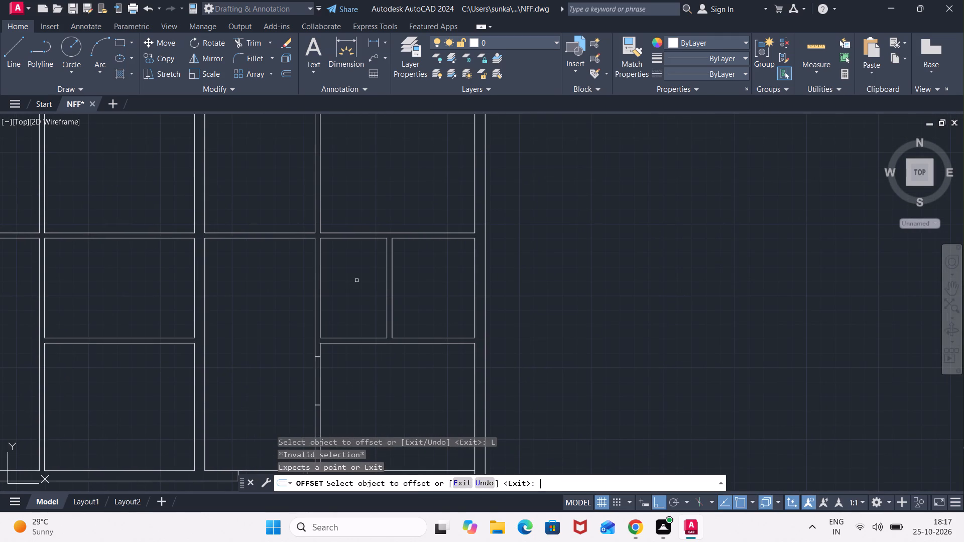
{"action": "key", "text": "Escape"}
Draw a short jamb line across the northeast room's south wall, just east of that room's southwest corner.
{"action": "key", "text": "l"}
{"action": "key", "text": "Return"}
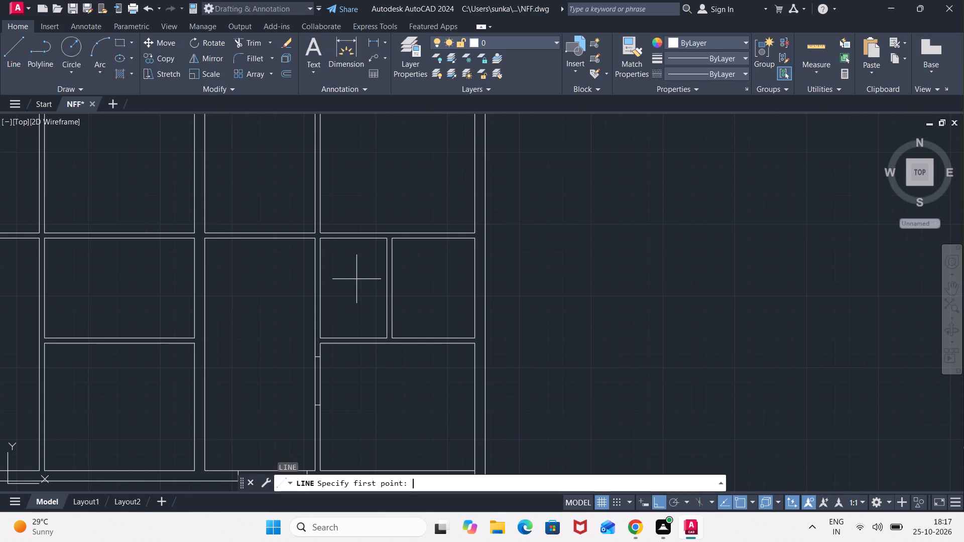
{"action": "scroll", "coordinate": [376, 233], "scroll_direction": "up", "scroll_amount": 2}
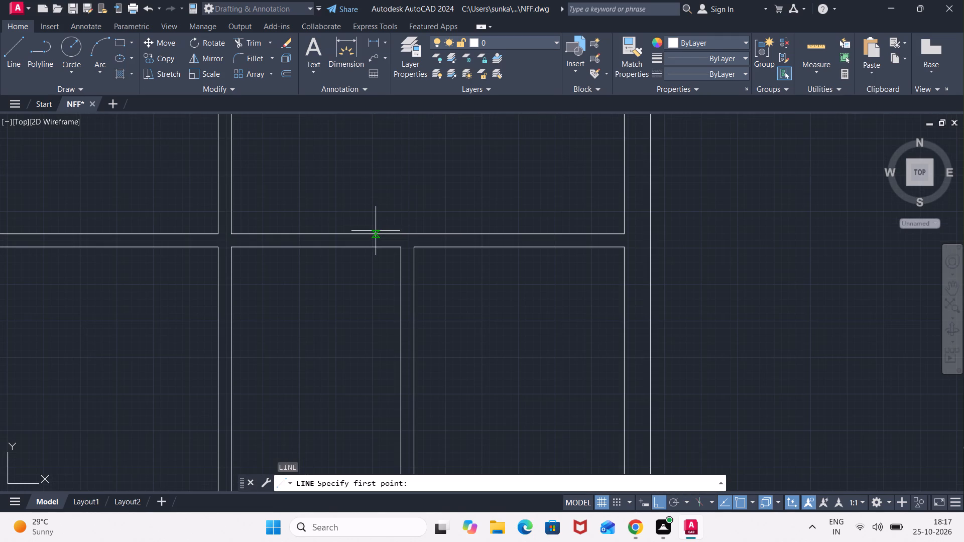
{"action": "left_click", "coordinate": [252, 235]}
{"action": "left_click", "coordinate": [252, 246]}
{"action": "key", "text": "Escape"}
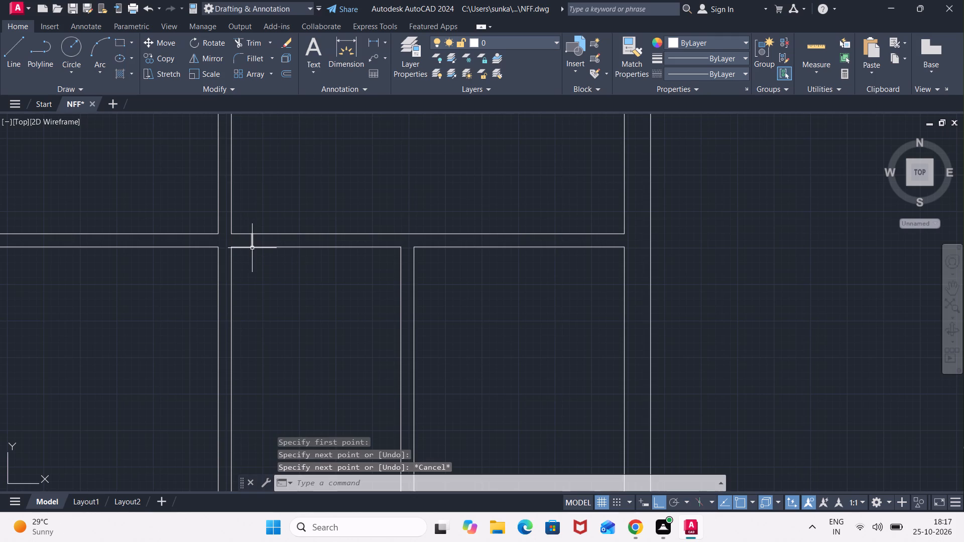
Offset the jamb line in the northeast room's south wall 3'6" to the east to mark that room's door opening.
{"action": "key", "text": "o"}
{"action": "key", "text": "Return"}
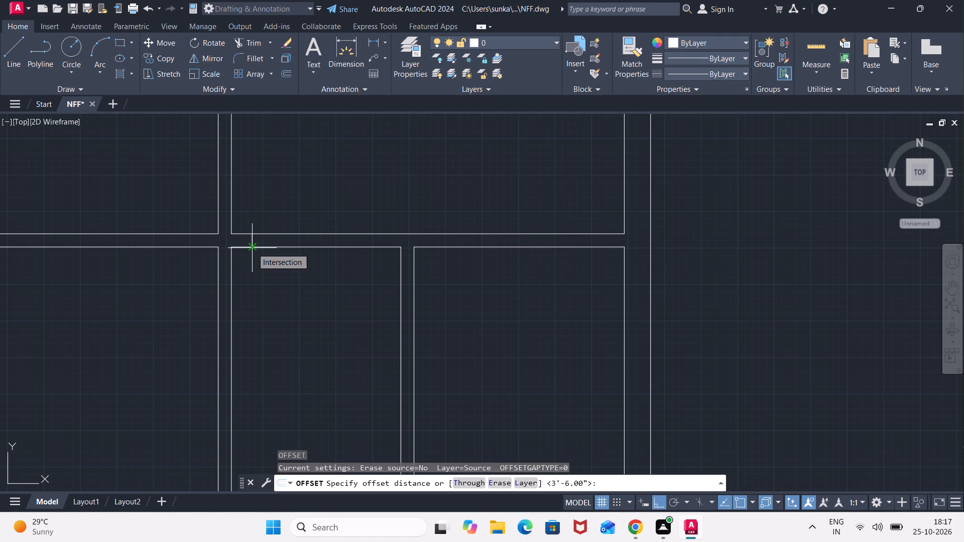
{"action": "scroll", "coordinate": [268, 246], "scroll_direction": "down", "scroll_amount": 2}
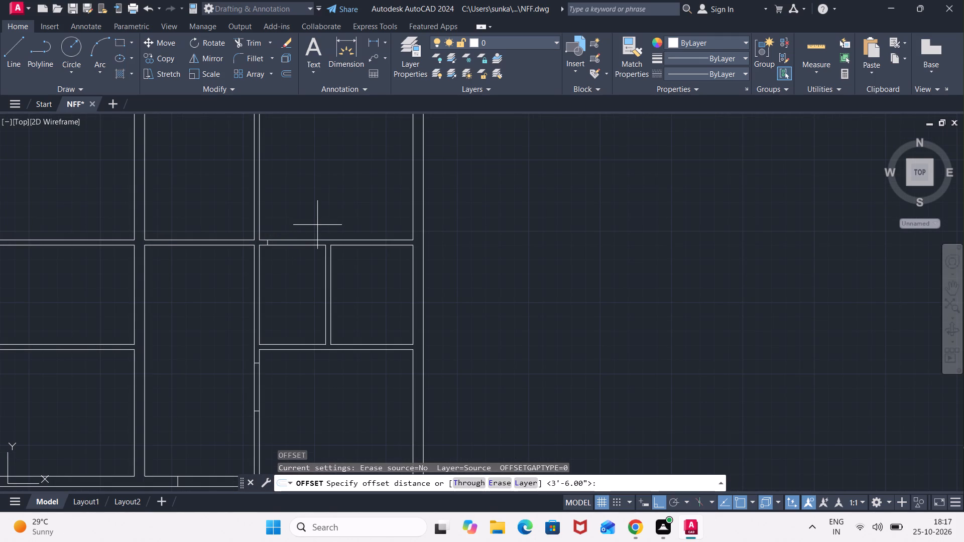
{"action": "scroll", "coordinate": [317, 237], "scroll_direction": "up", "scroll_amount": 2}
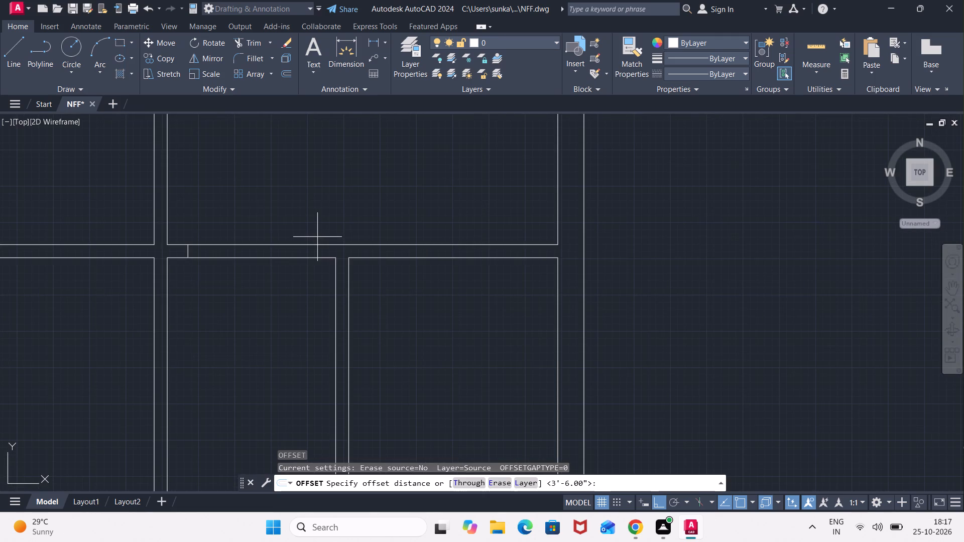
{"action": "key", "text": "Return"}
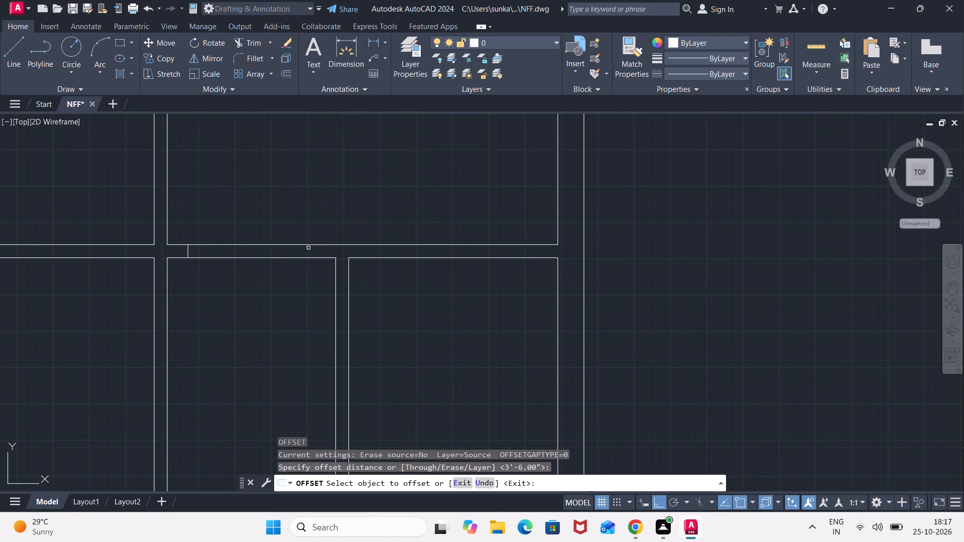
{"action": "left_click", "coordinate": [190, 253]}
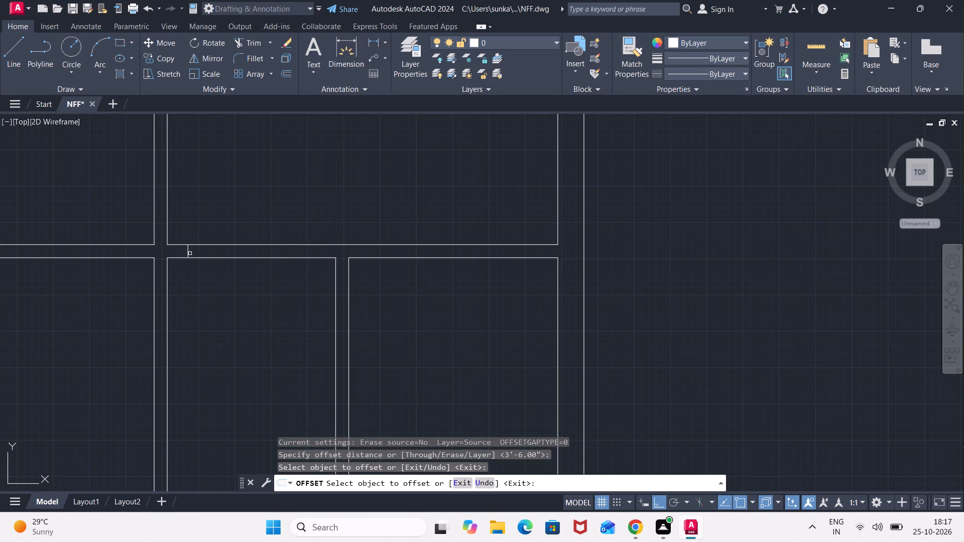
{"action": "left_click", "coordinate": [186, 253]}
{"action": "left_click", "coordinate": [187, 253]}
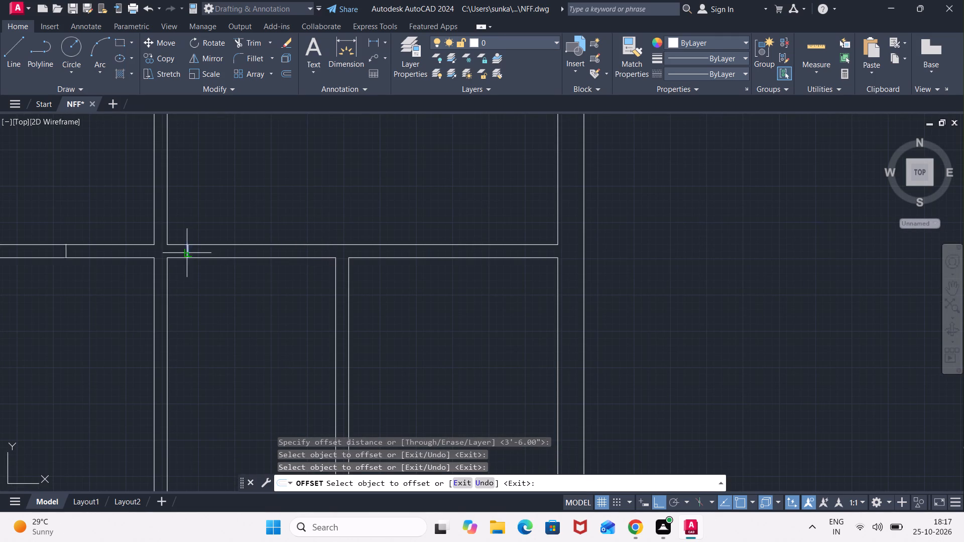
{"action": "left_click", "coordinate": [252, 258]}
{"action": "scroll", "coordinate": [294, 306], "scroll_direction": "down", "scroll_amount": 1}
{"action": "middle_click_drag", "start_coordinate": [298, 306], "coordinate": [208, 310]}
{"action": "scroll", "coordinate": [208, 310], "scroll_direction": "down", "scroll_amount": 1}
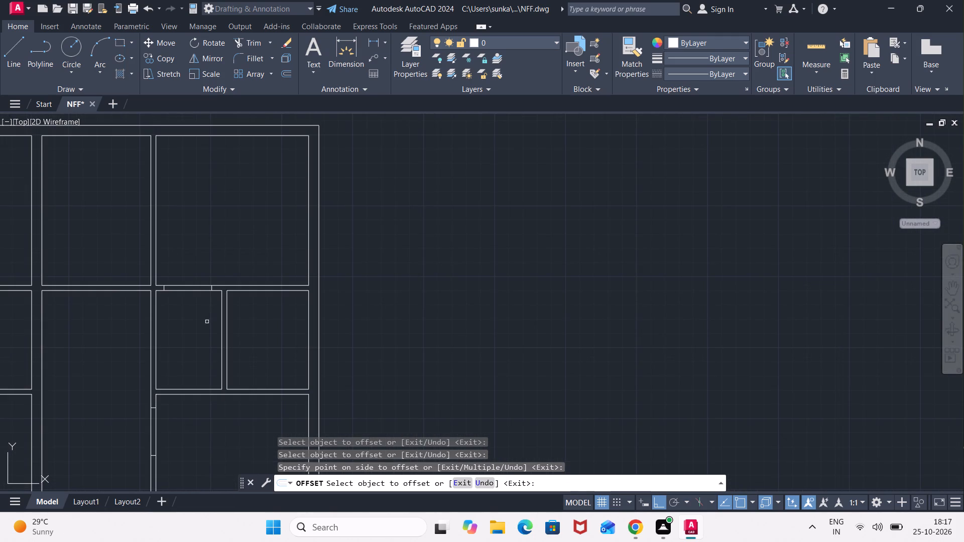
{"action": "key", "text": "Escape"}
Offset the south wall line of the small room beside the hall 4'3" to the north, into that room.
{"action": "key", "text": "o"}
{"action": "key", "text": "Return"}
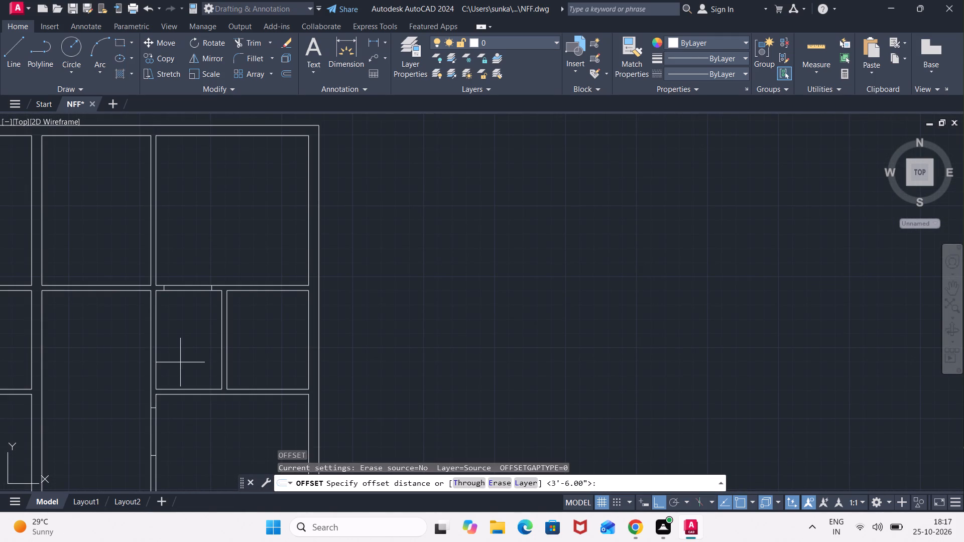
{"action": "type", "text": "4'"}
{"action": "type", "text": "3\""}
{"action": "key", "text": "Return"}
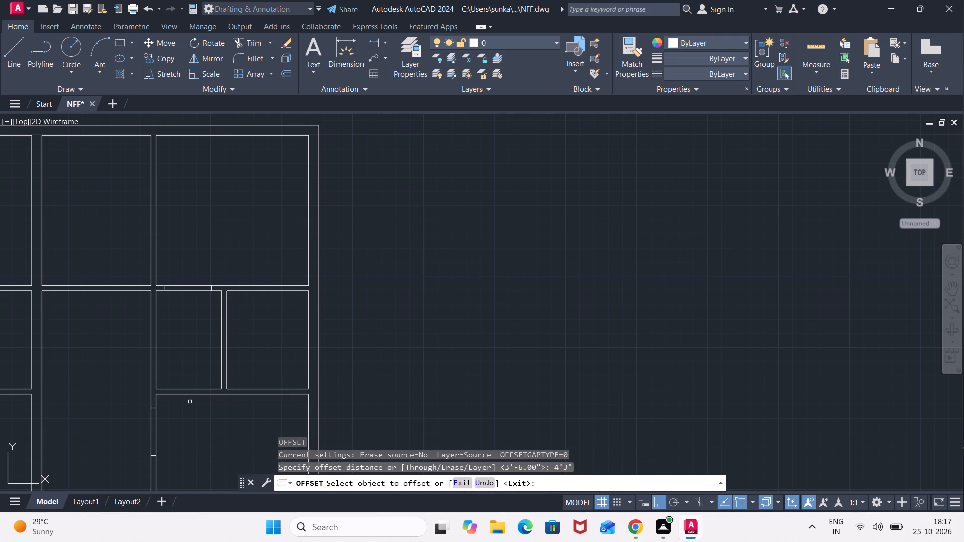
{"action": "left_click", "coordinate": [209, 389]}
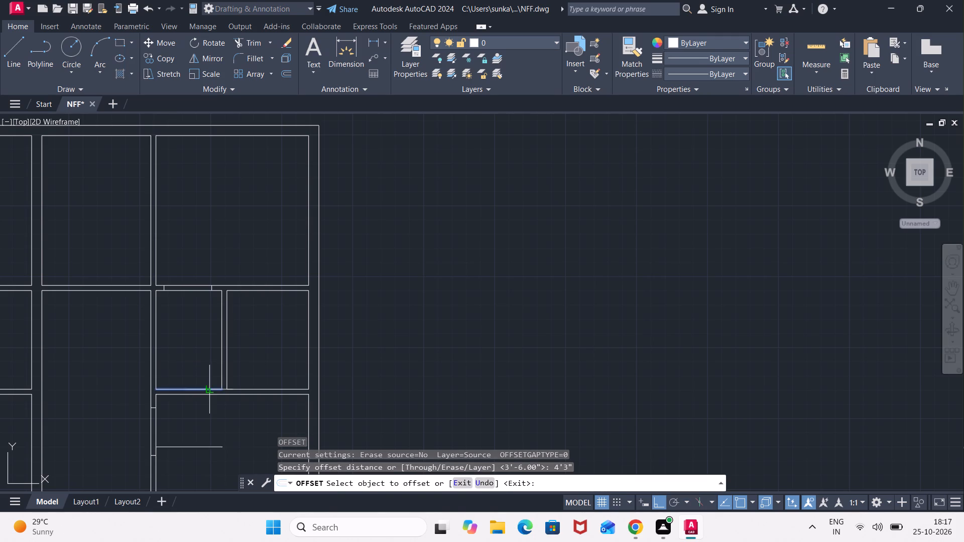
{"action": "left_click", "coordinate": [212, 359]}
{"action": "key", "text": "space"}
Offset the new horizontal line in the small room 4.5" to the north to form a partition wall.
{"action": "key", "text": "space"}
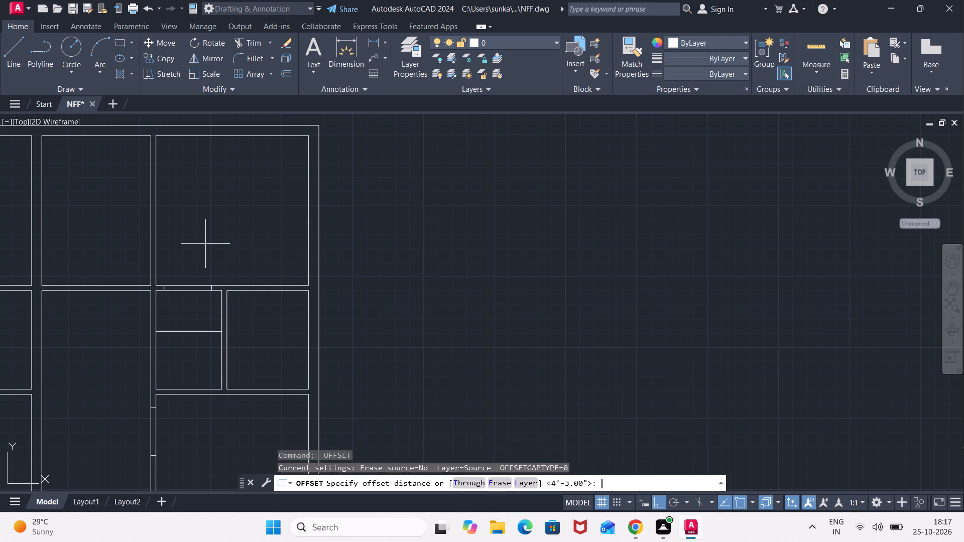
{"action": "type", "text": "4.5\""}
{"action": "key", "text": "Return"}
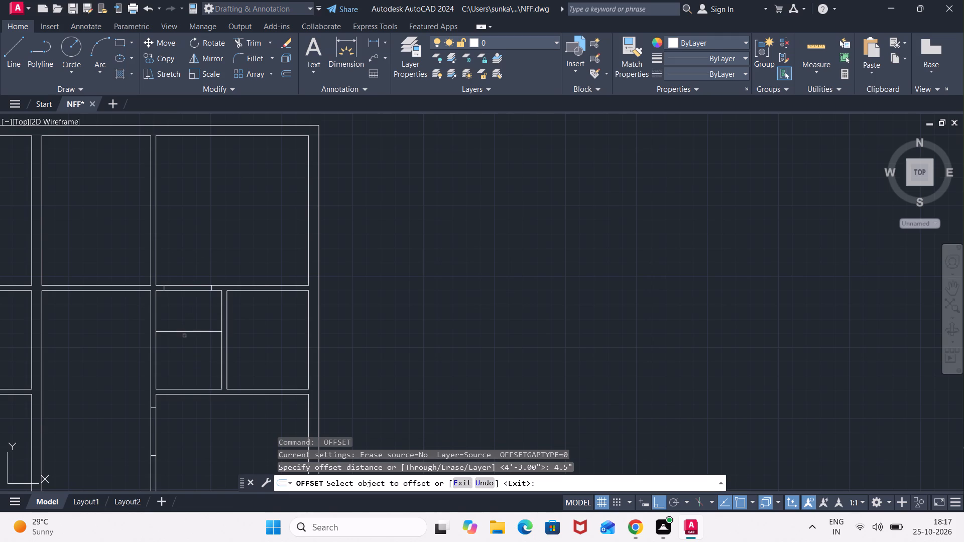
{"action": "left_click", "coordinate": [188, 331]}
{"action": "left_click", "coordinate": [184, 315]}
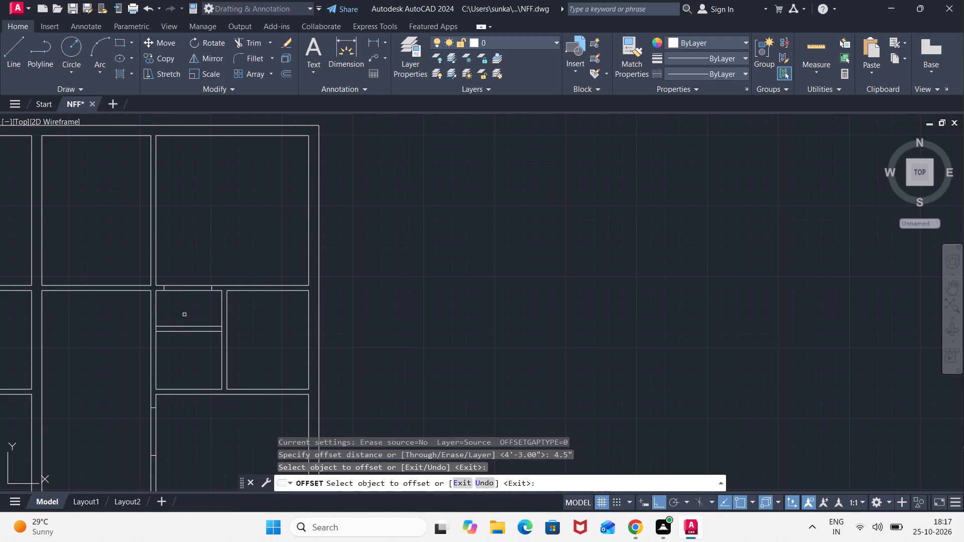
{"action": "key", "text": "Escape"}
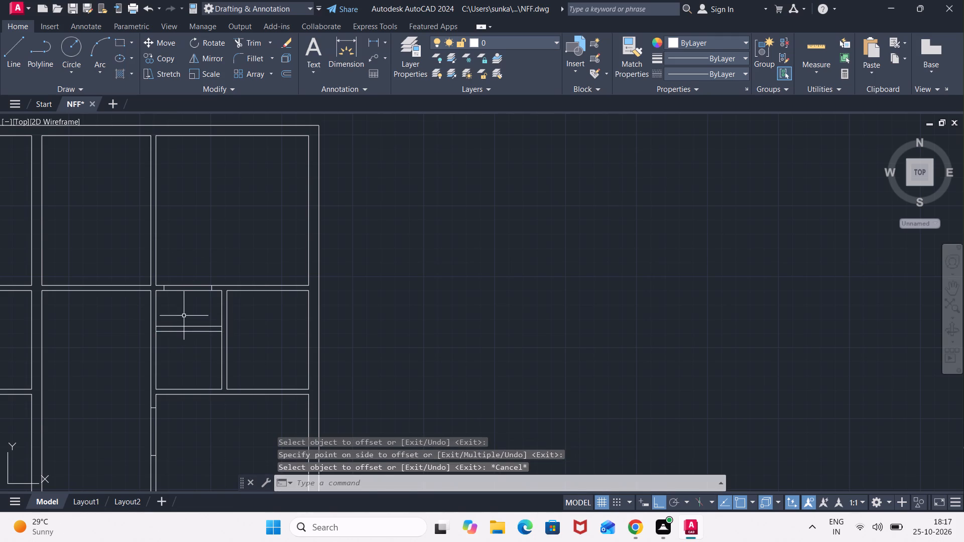
Stretch the west end of the small room's north wall line to the hall-side face of the hall's east wall.
{"action": "scroll", "coordinate": [184, 315], "scroll_direction": "up", "scroll_amount": 2}
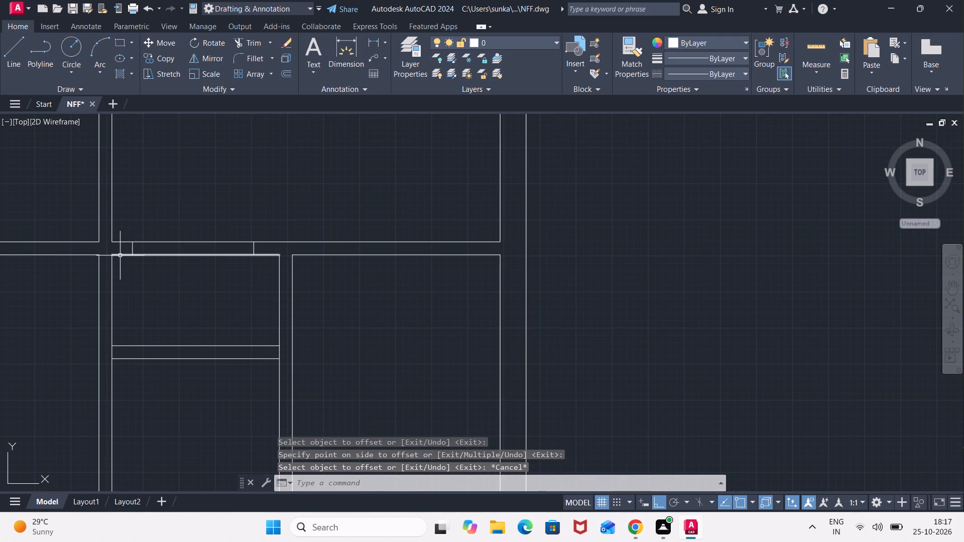
{"action": "left_click", "coordinate": [120, 255]}
{"action": "left_click", "coordinate": [114, 258]}
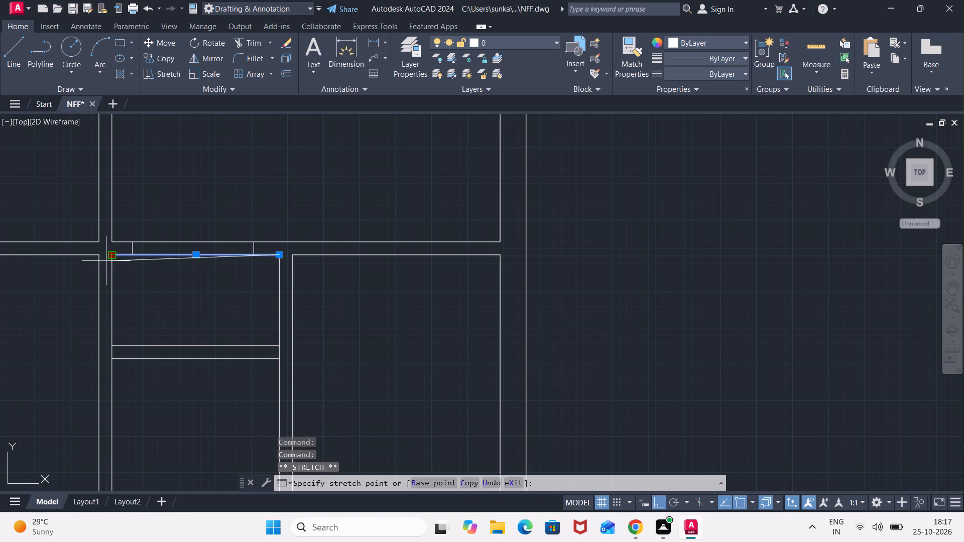
{"action": "left_click", "coordinate": [100, 255]}
{"action": "key", "text": "Escape"}
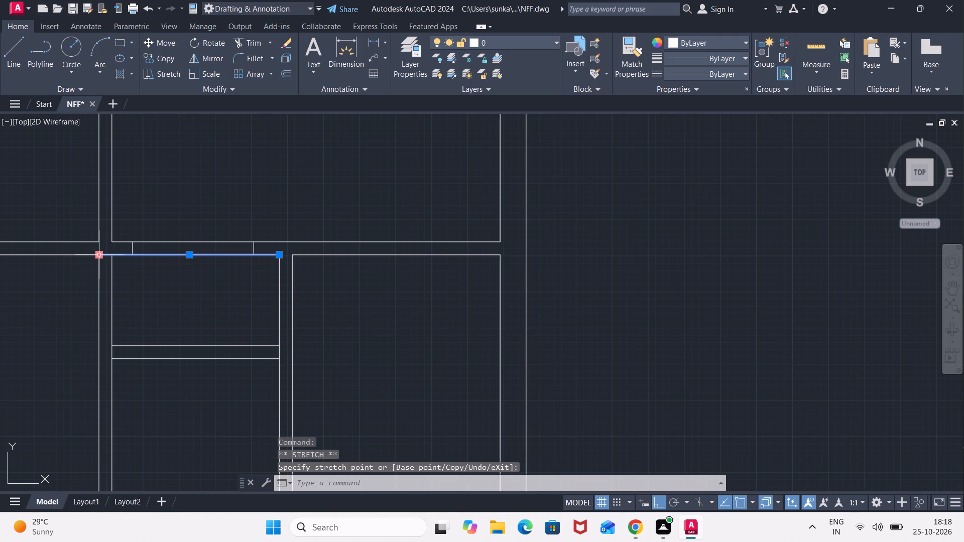
{"action": "key", "text": "Escape"}
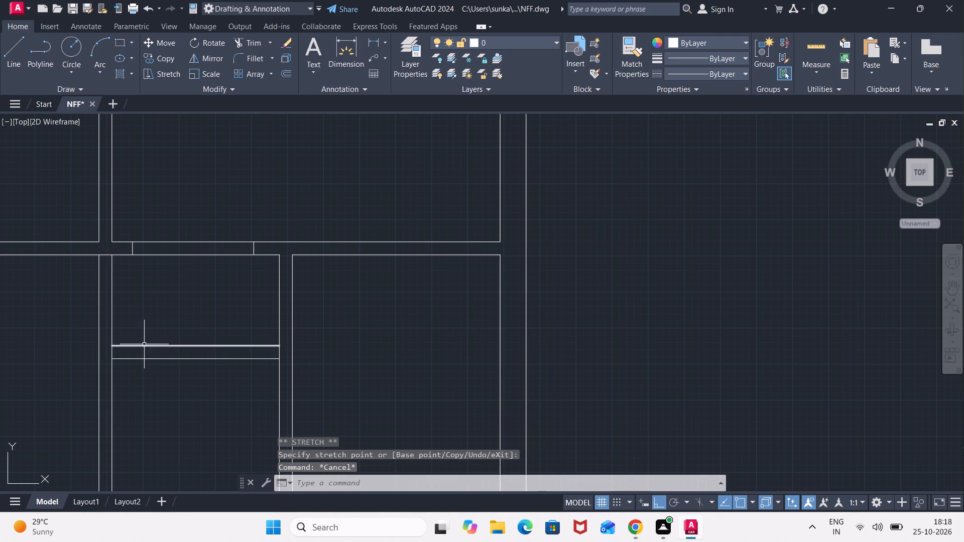
Stretch the west end of the partition's north line to the hall-side face of the hall's east wall.
{"action": "key", "text": "t"}
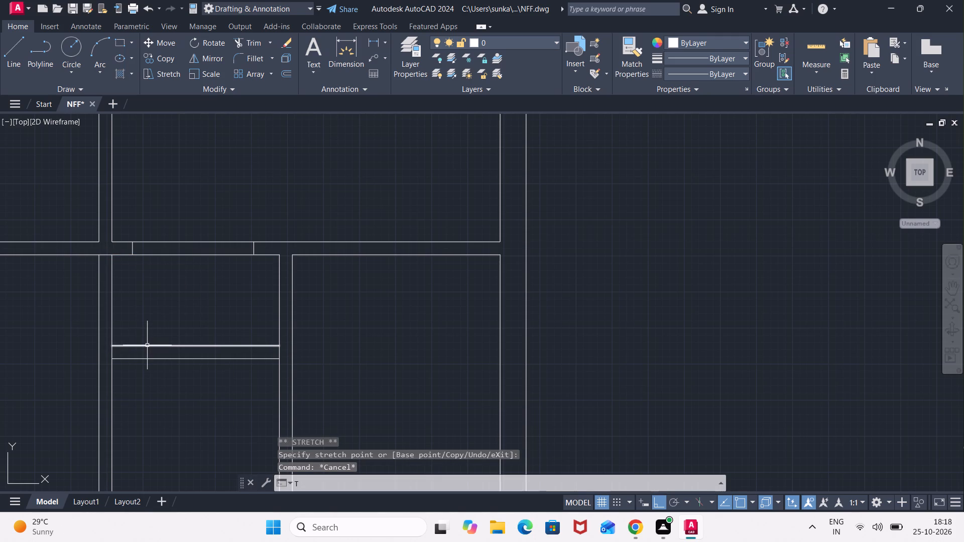
{"action": "key", "text": "Escape"}
{"action": "left_click", "coordinate": [147, 345]}
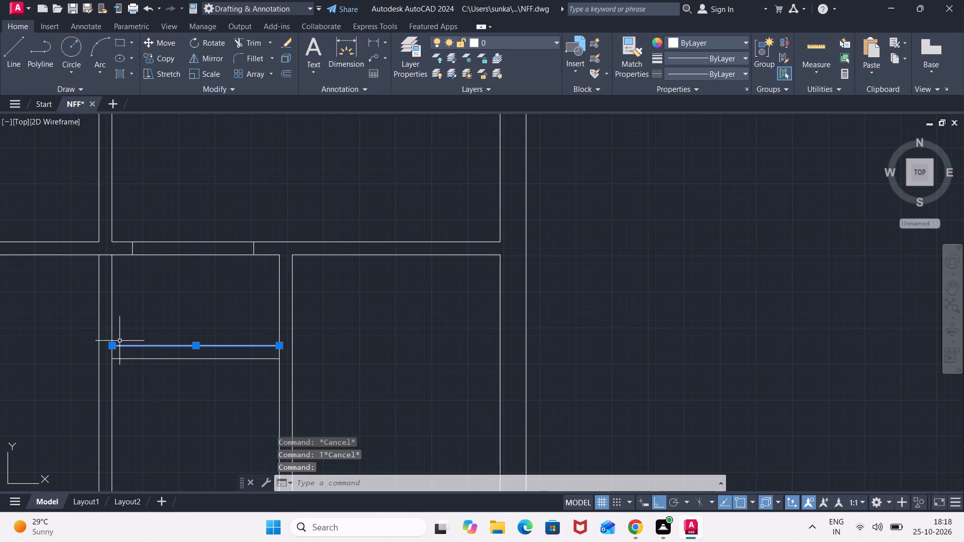
{"action": "left_click", "coordinate": [111, 346]}
{"action": "left_click", "coordinate": [99, 347]}
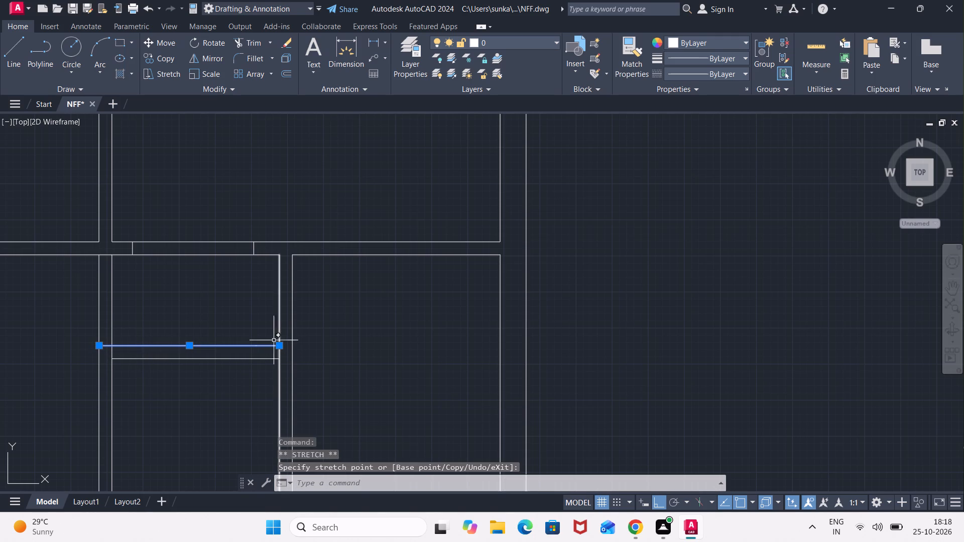
{"action": "key", "text": "Escape"}
Trim away both lines of the hall's east wall between the northeast room's south wall and the new partition.
{"action": "type", "text": "TR"}
{"action": "key", "text": "Return"}
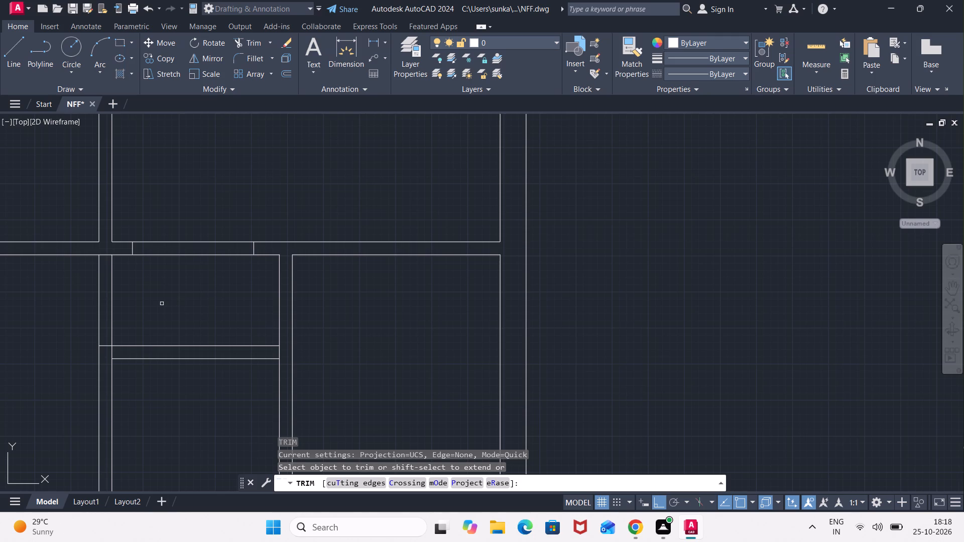
{"action": "left_click", "coordinate": [124, 308]}
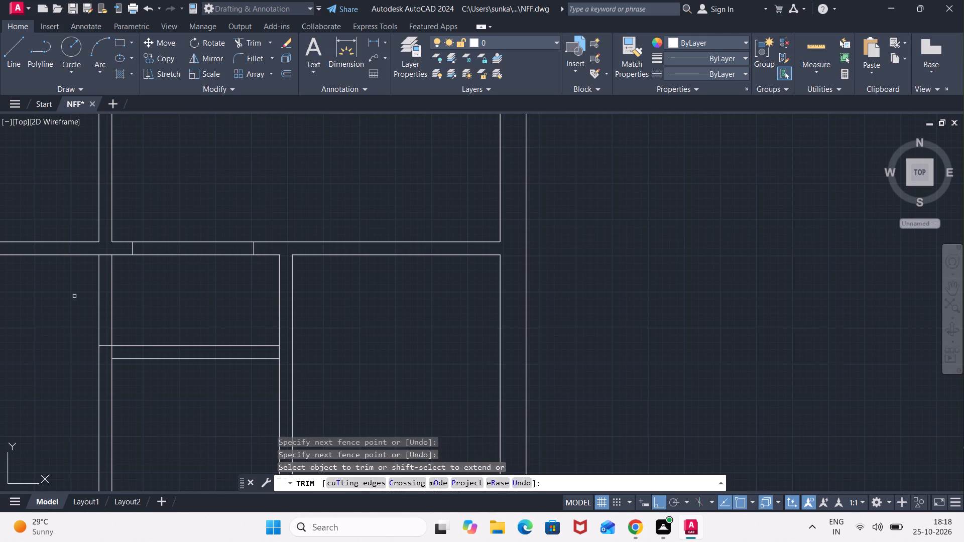
{"action": "left_click", "coordinate": [75, 296]}
{"action": "left_click", "coordinate": [120, 285]}
Trim both wall lines between the jambs in the northeast room's south wall to open the doorway.
{"action": "left_click_drag", "start_coordinate": [164, 262], "coordinate": [167, 246]}
{"action": "left_click", "coordinate": [177, 220]}
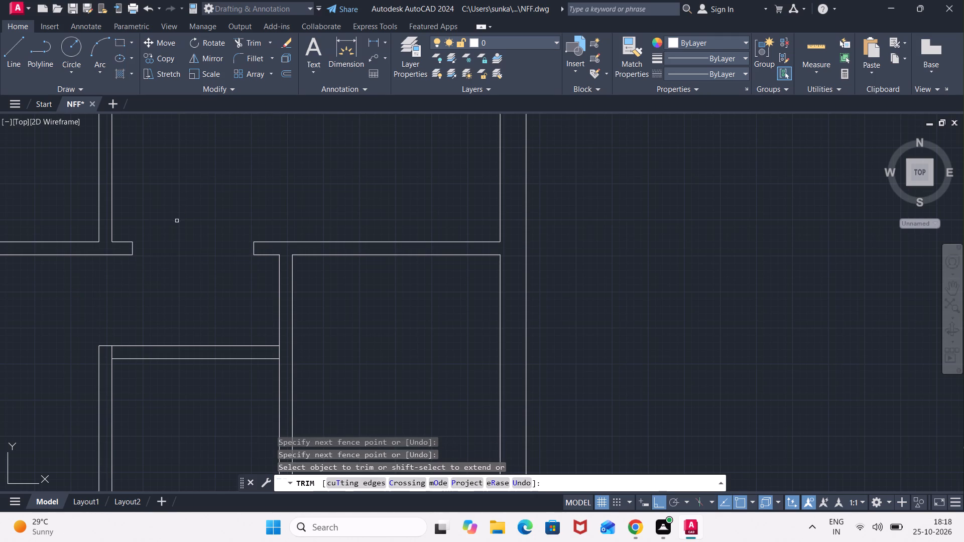
Trim the leftover vertical wall segments at the partition's west and east ends to clean both junctions.
{"action": "left_click", "coordinate": [111, 354]}
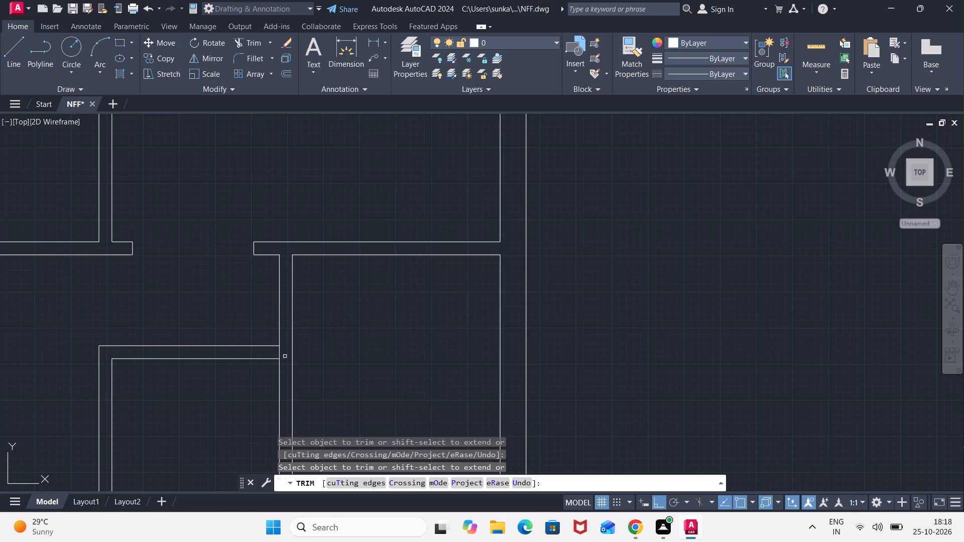
{"action": "left_click", "coordinate": [281, 348]}
{"action": "key", "text": "Escape"}
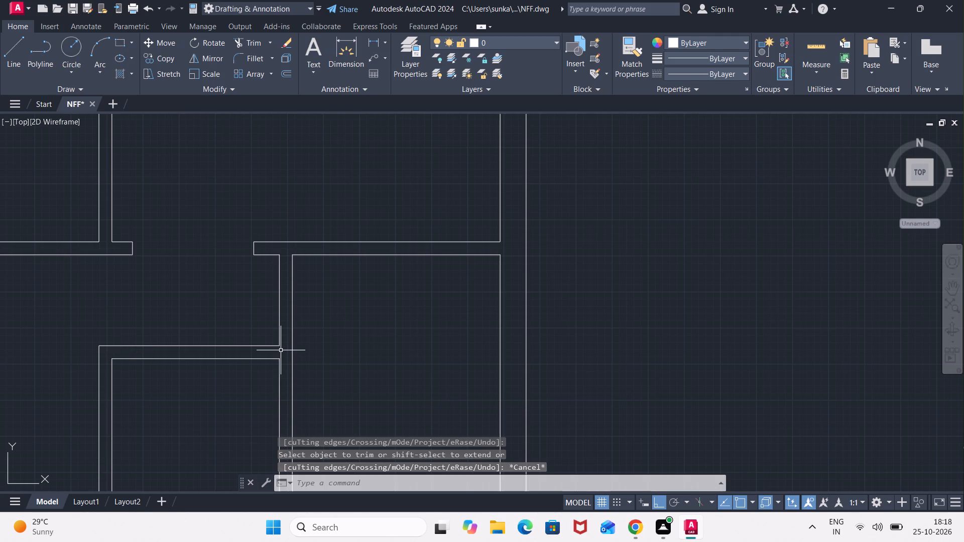
Draw a short jamb line across the new partition wall, just west of its east end.
{"action": "key", "text": "l"}
{"action": "key", "text": "Return"}
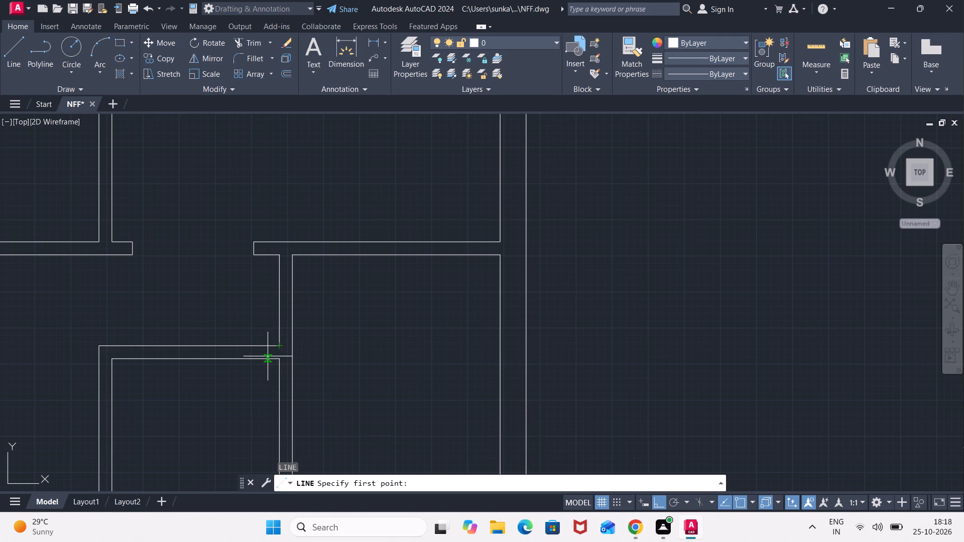
{"action": "left_click", "coordinate": [257, 360]}
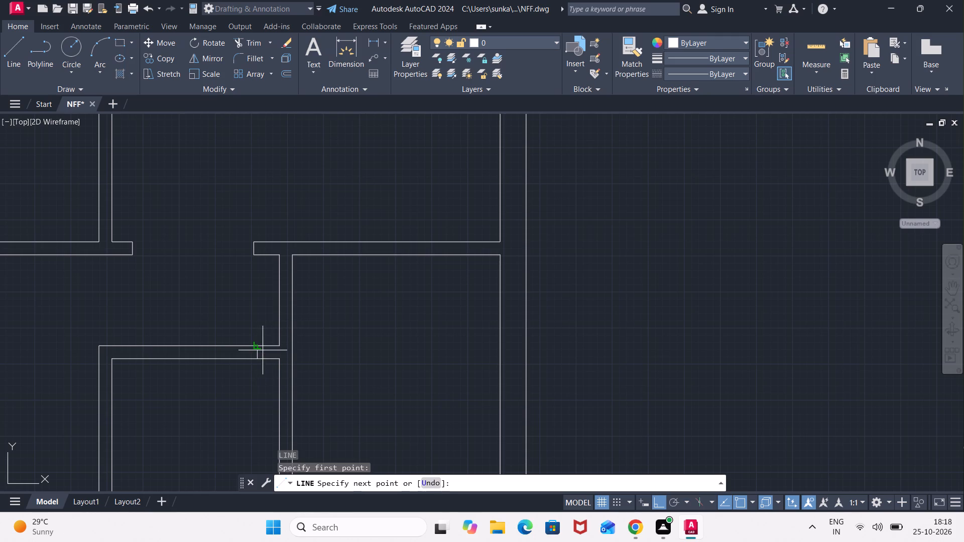
{"action": "left_click", "coordinate": [260, 344]}
{"action": "key", "text": "Escape"}
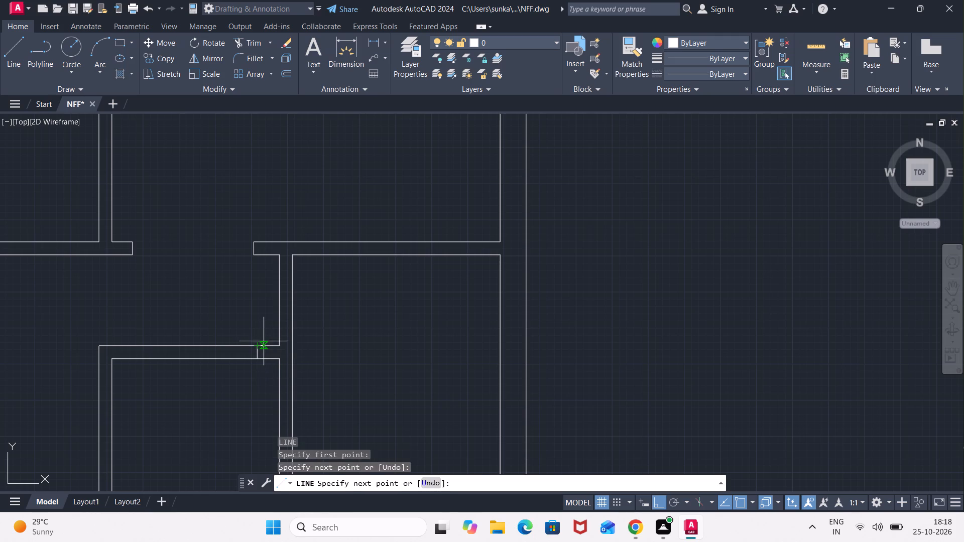
Offset the jamb line in the new partition wall 2'6" to the west for a doorway.
{"action": "key", "text": "o"}
{"action": "key", "text": "Return"}
{"action": "key", "text": "Return"}
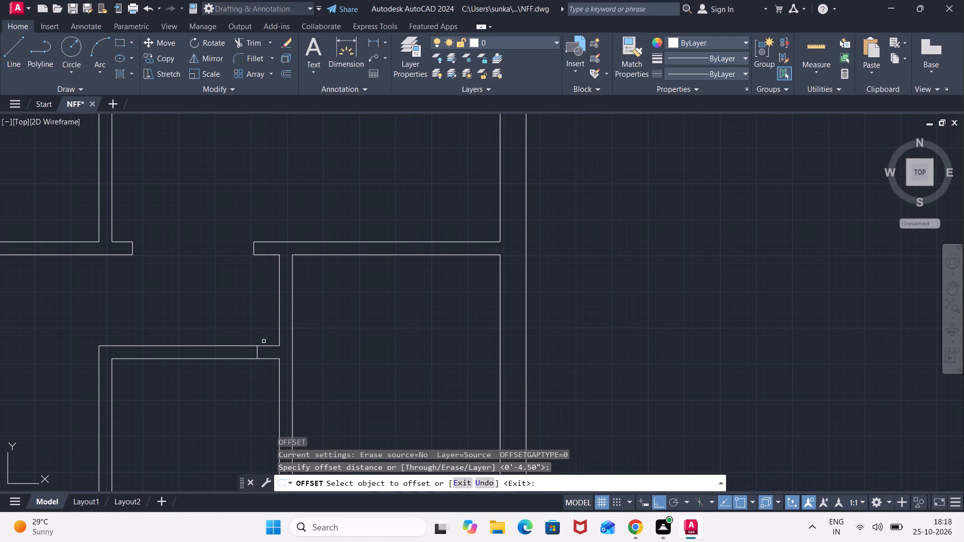
{"action": "key", "text": "Return"}
{"action": "key", "text": "Return"}
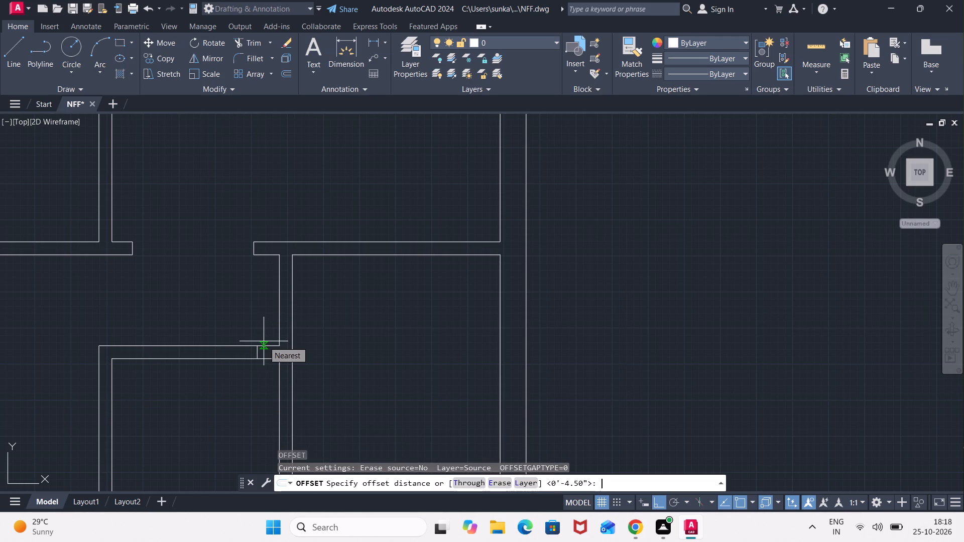
{"action": "type", "text": "2'6\""}
{"action": "key", "text": "Return"}
{"action": "left_click", "coordinate": [257, 353]}
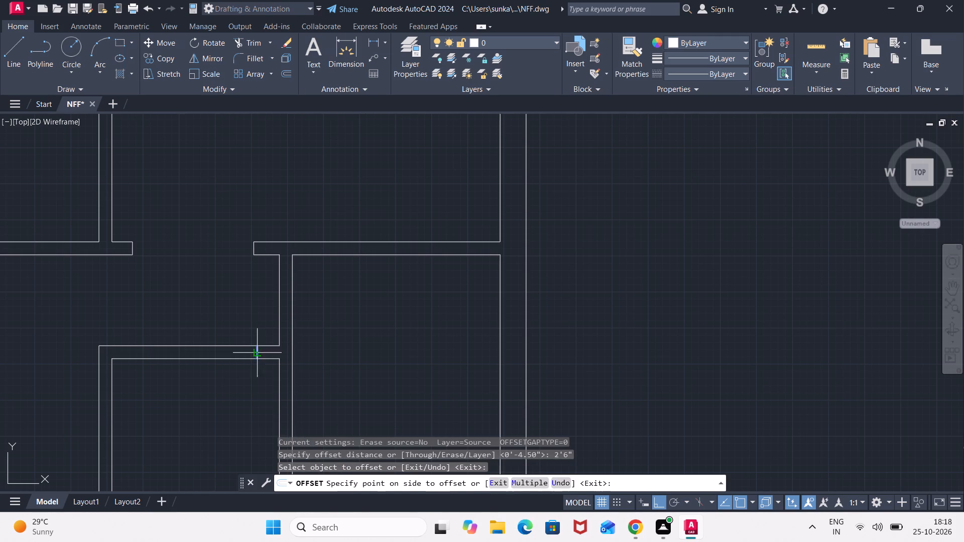
{"action": "left_click", "coordinate": [212, 356]}
{"action": "scroll", "coordinate": [220, 393], "scroll_direction": "down", "scroll_amount": 1}
{"action": "middle_click_drag", "start_coordinate": [220, 393], "coordinate": [180, 313]}
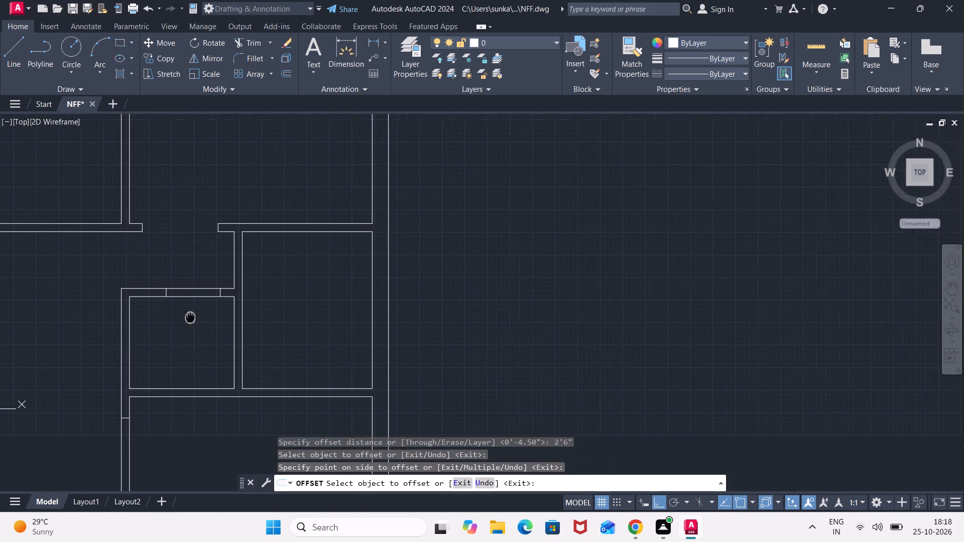
{"action": "middle_click_drag", "start_coordinate": [180, 313], "coordinate": [125, 312]}
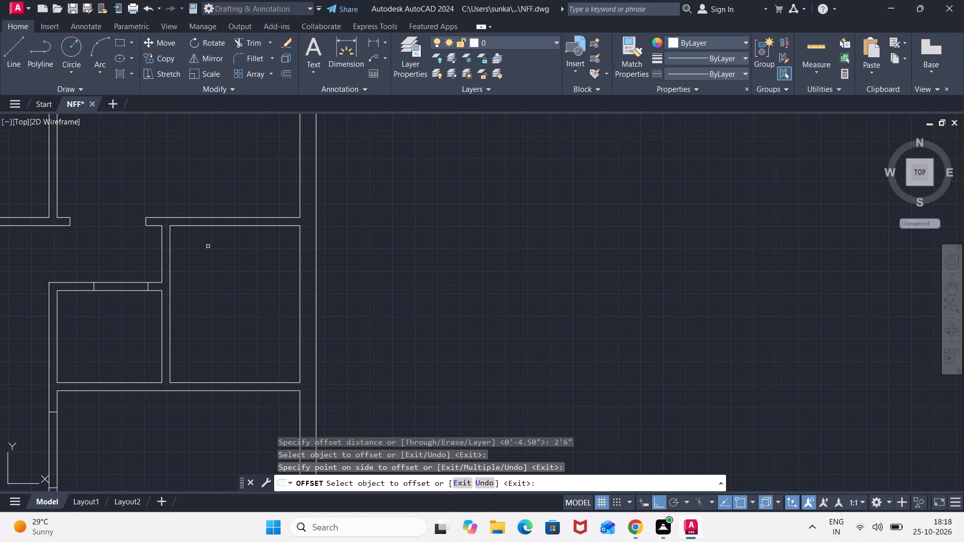
{"action": "key", "text": "Escape"}
Draw a short jamb line across the wall between the northeast room and the small east room, near mid-wall.
{"action": "key", "text": "l"}
{"action": "key", "text": "Return"}
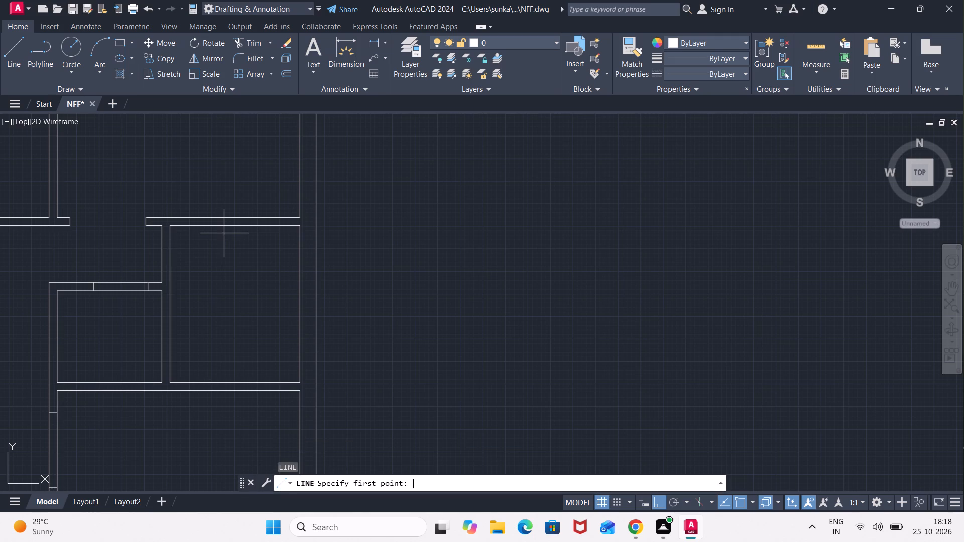
{"action": "scroll", "coordinate": [233, 226], "scroll_direction": "up", "scroll_amount": 1}
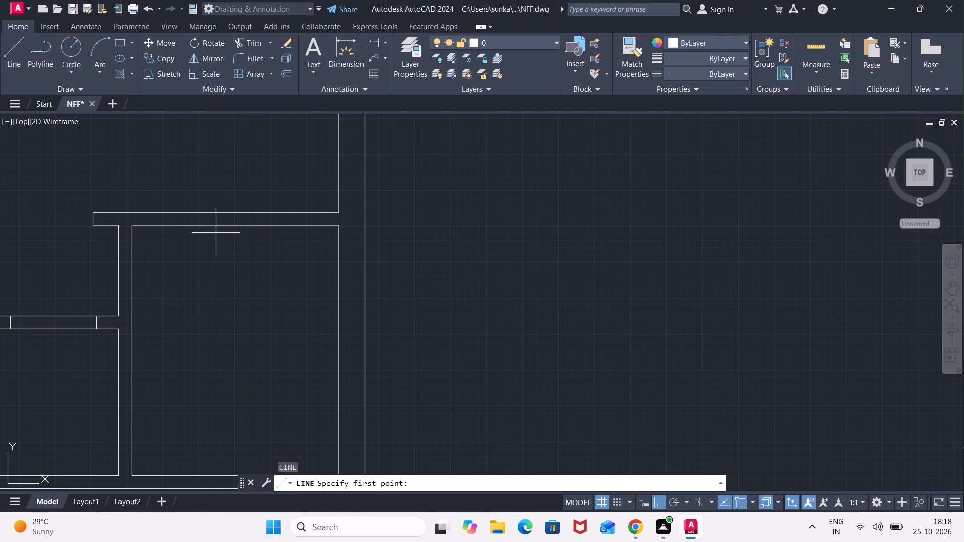
{"action": "left_click", "coordinate": [219, 222]}
{"action": "left_click", "coordinate": [220, 209]}
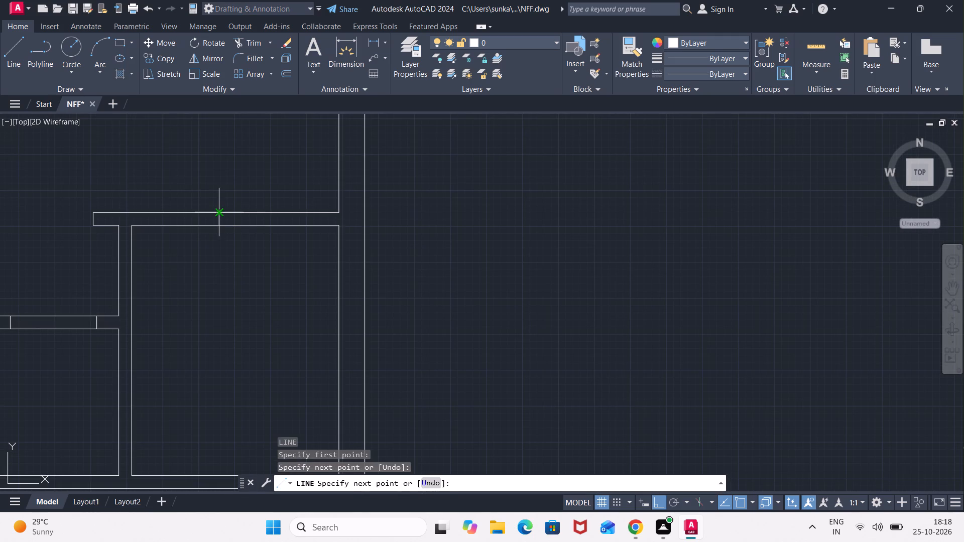
{"action": "key", "text": "Escape"}
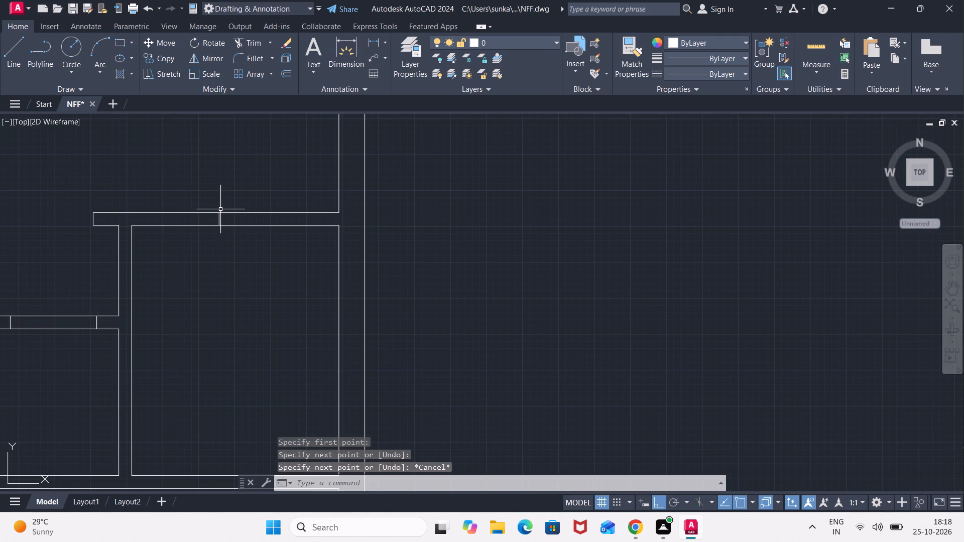
Offset the small east room's north wall jamb line 2'6" to the east.
{"action": "key", "text": "o"}
{"action": "key", "text": "Return"}
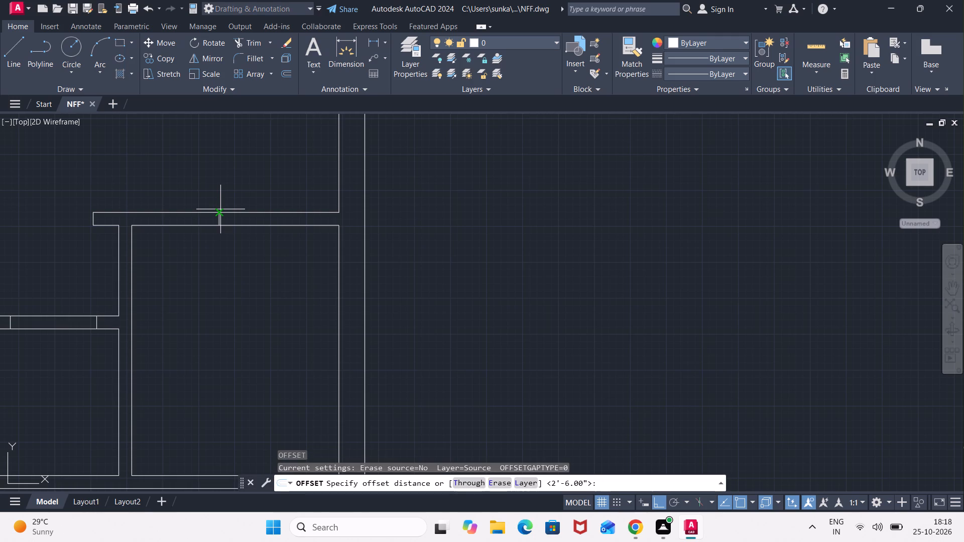
{"action": "type", "text": "2'6\""}
{"action": "key", "text": "Return"}
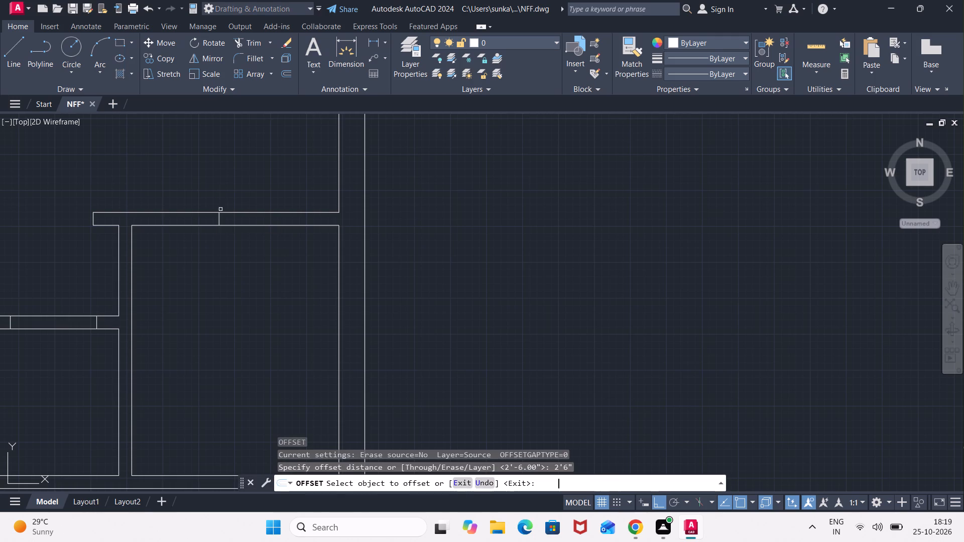
{"action": "left_click", "coordinate": [218, 214]}
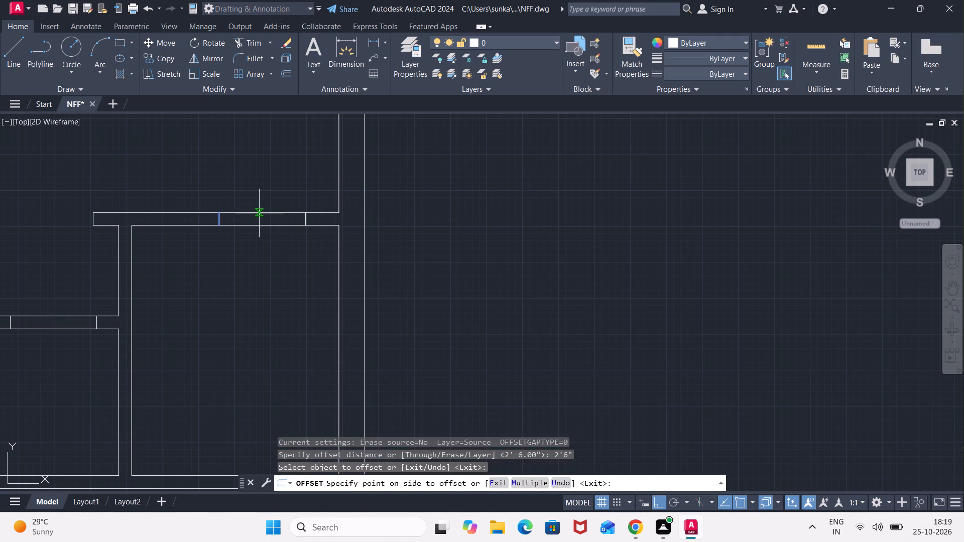
{"action": "left_click", "coordinate": [289, 214]}
{"action": "scroll", "coordinate": [262, 242], "scroll_direction": "down", "scroll_amount": 1}
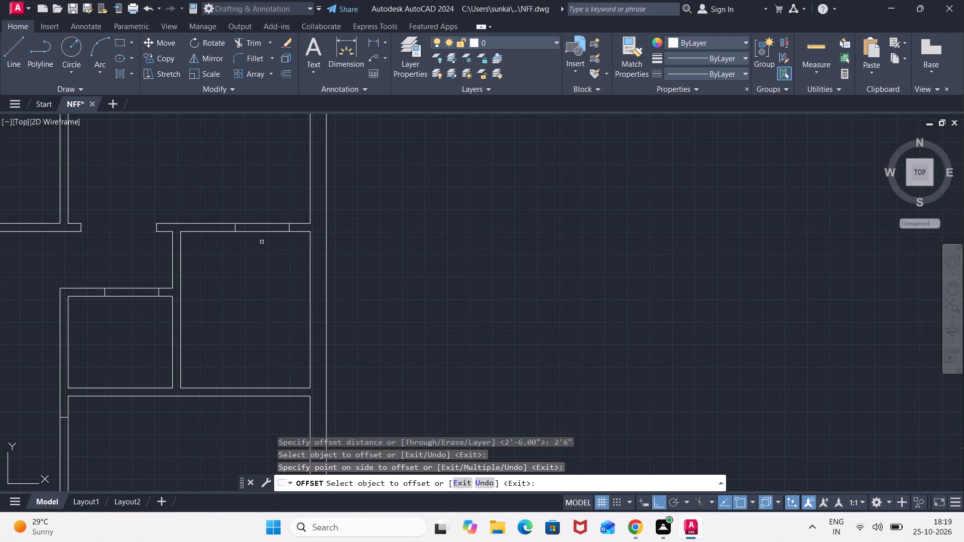
{"action": "scroll", "coordinate": [239, 258], "scroll_direction": "down", "scroll_amount": 2}
{"action": "middle_click_drag", "start_coordinate": [236, 260], "coordinate": [280, 147]}
{"action": "middle_click_drag", "start_coordinate": [166, 222], "coordinate": [170, 224]}
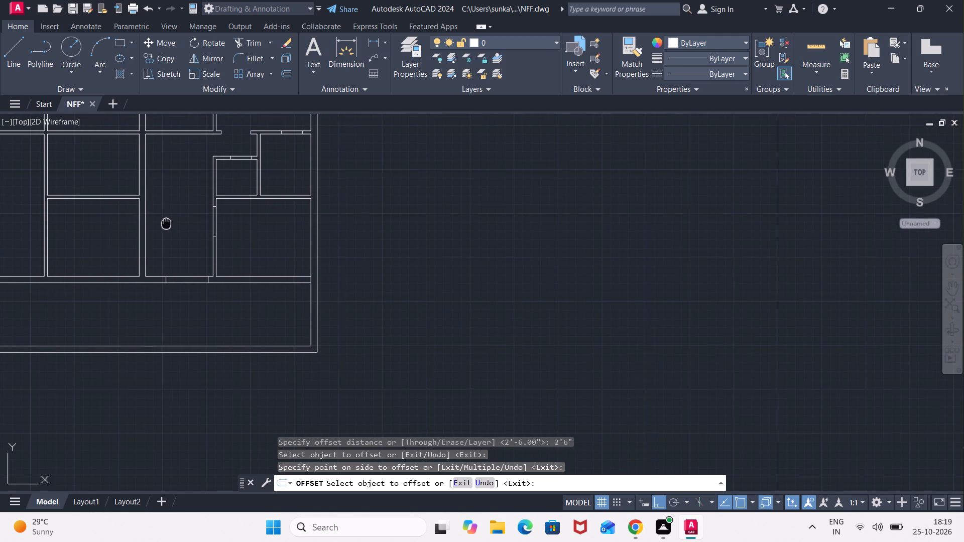
{"action": "middle_click_drag", "start_coordinate": [170, 224], "coordinate": [306, 236]}
{"action": "middle_click_drag", "start_coordinate": [323, 184], "coordinate": [299, 295]}
{"action": "scroll", "coordinate": [301, 272], "scroll_direction": "up", "scroll_amount": 3}
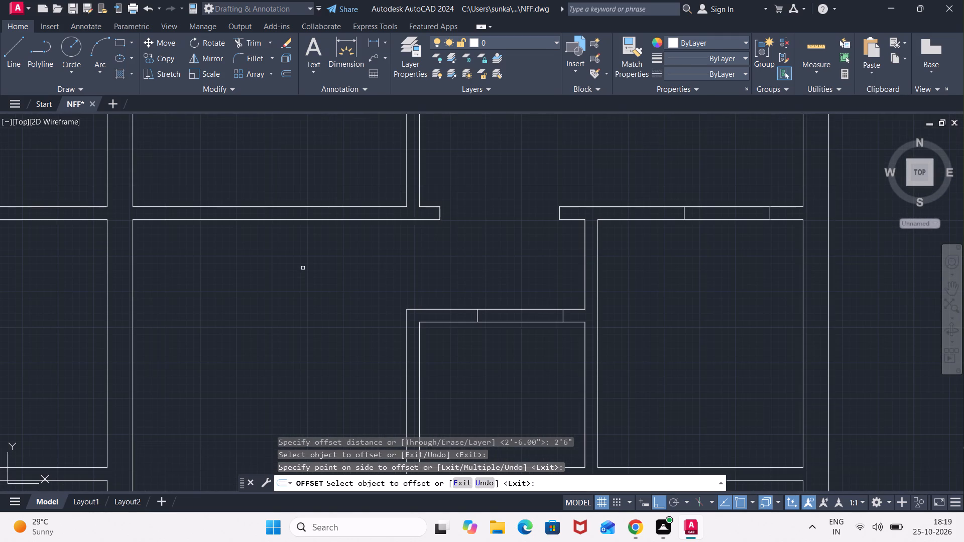
{"action": "key", "text": "Escape"}
Draw a jamb line across the wall between the hall and the room north of it, at the wall's midpoint.
{"action": "key", "text": "l"}
{"action": "key", "text": "Return"}
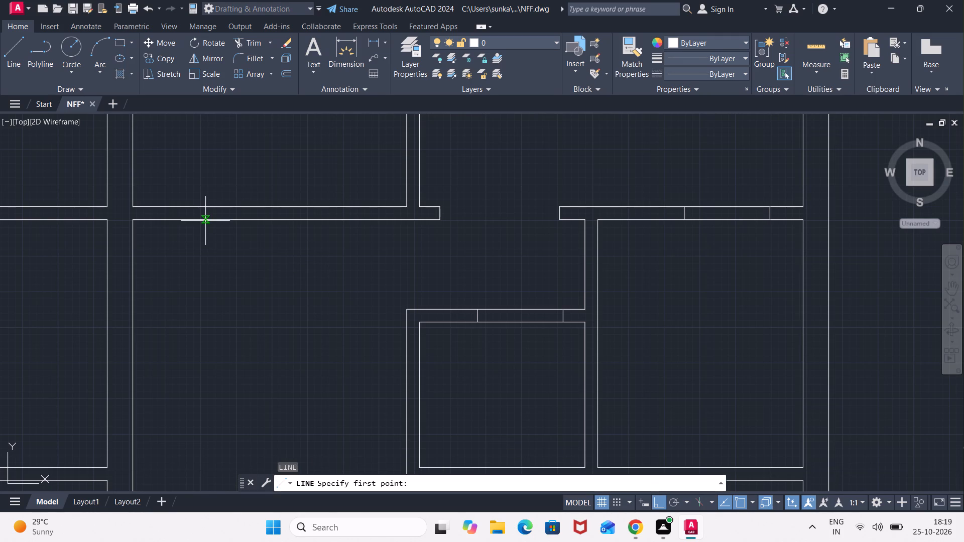
{"action": "left_click", "coordinate": [270, 207]}
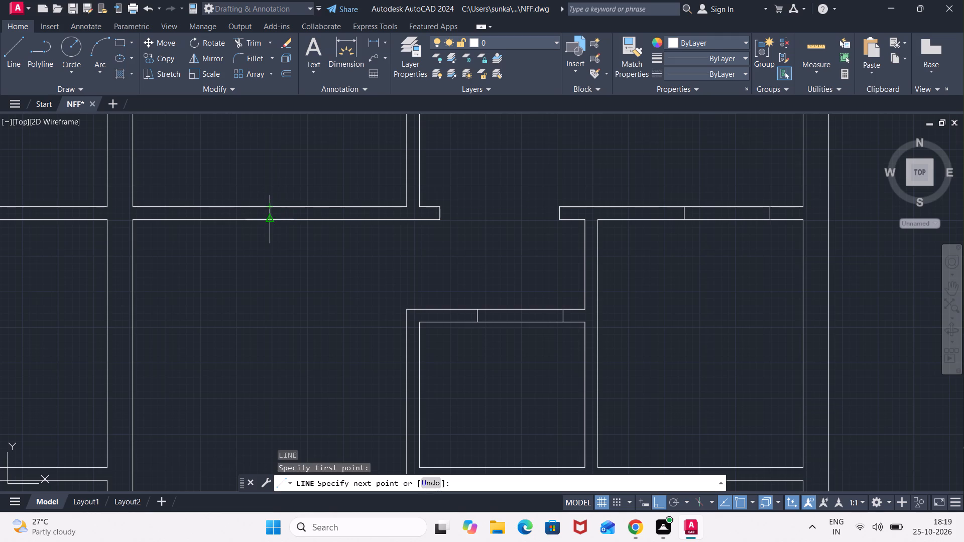
{"action": "left_click", "coordinate": [270, 219]}
{"action": "key", "text": "Escape"}
Offset the hall's north wall jamb line 2'6" to the east.
{"action": "key", "text": "o"}
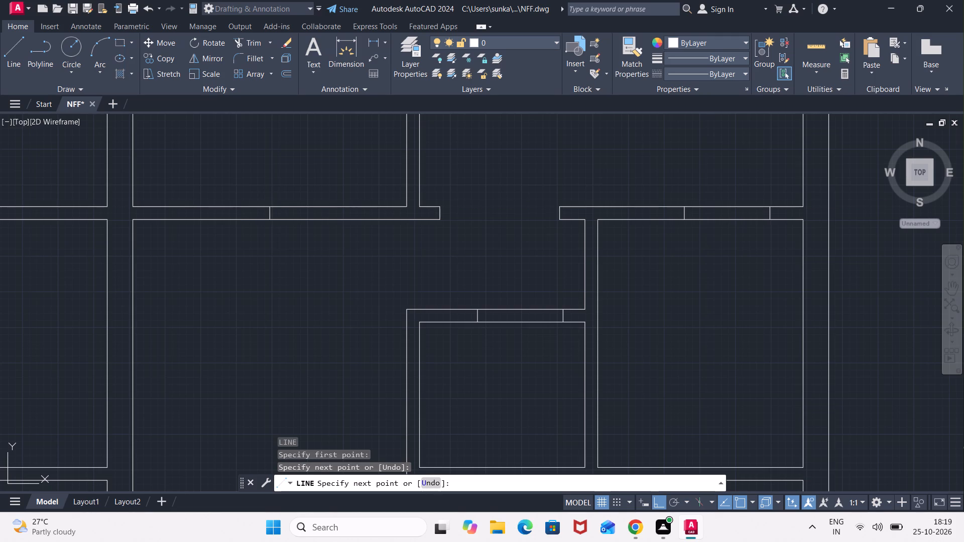
{"action": "key", "text": "Return"}
{"action": "type", "text": "2;"}
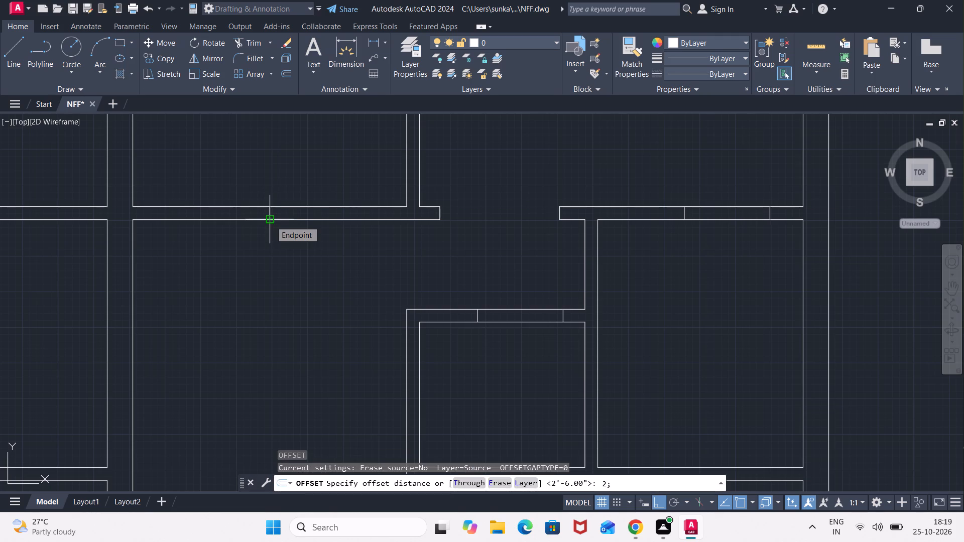
{"action": "key", "text": "BackSpace"}
{"action": "type", "text": "'6\""}
{"action": "key", "text": "Return"}
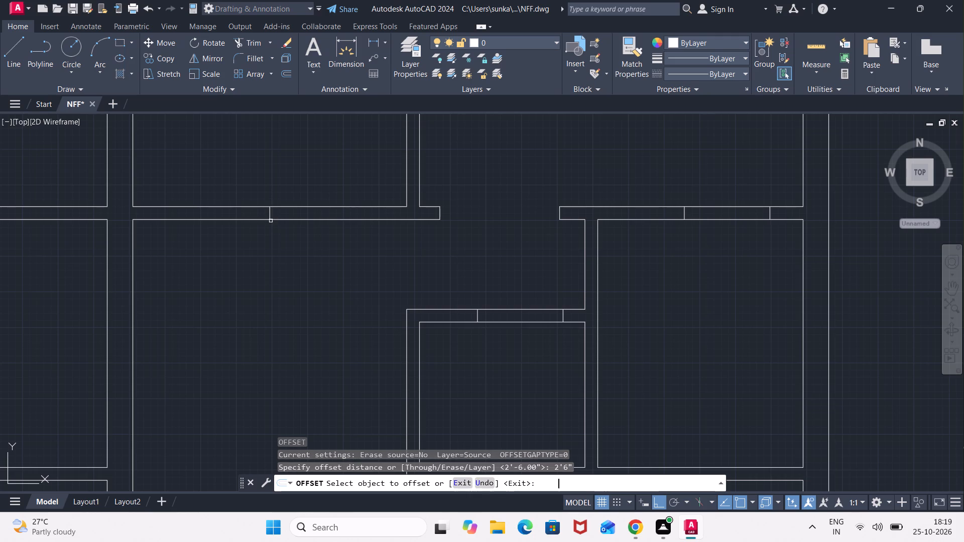
{"action": "left_click", "coordinate": [269, 215]}
{"action": "left_click", "coordinate": [336, 213]}
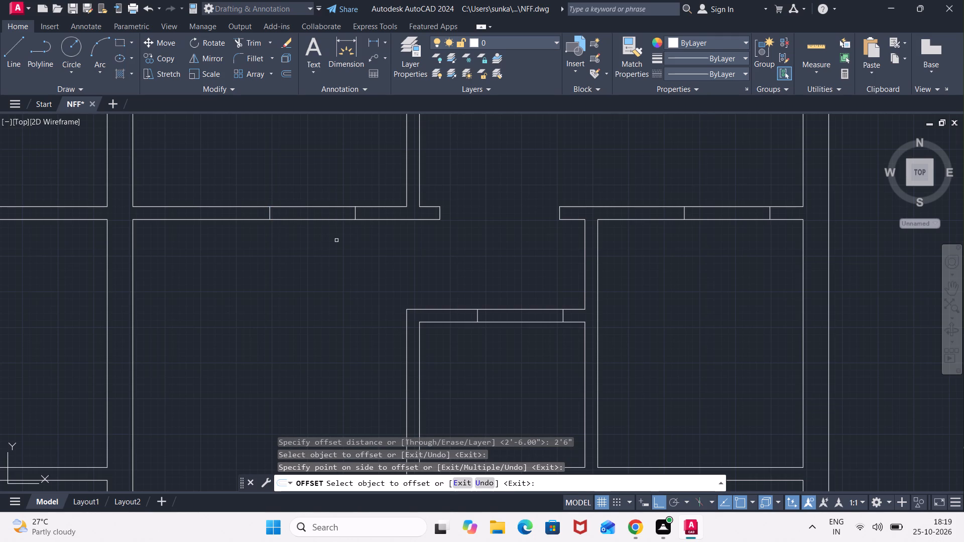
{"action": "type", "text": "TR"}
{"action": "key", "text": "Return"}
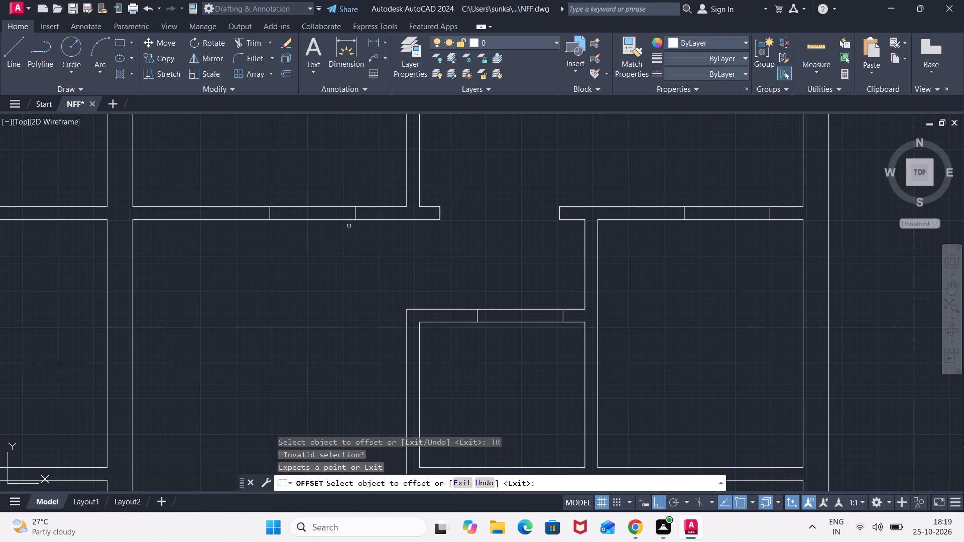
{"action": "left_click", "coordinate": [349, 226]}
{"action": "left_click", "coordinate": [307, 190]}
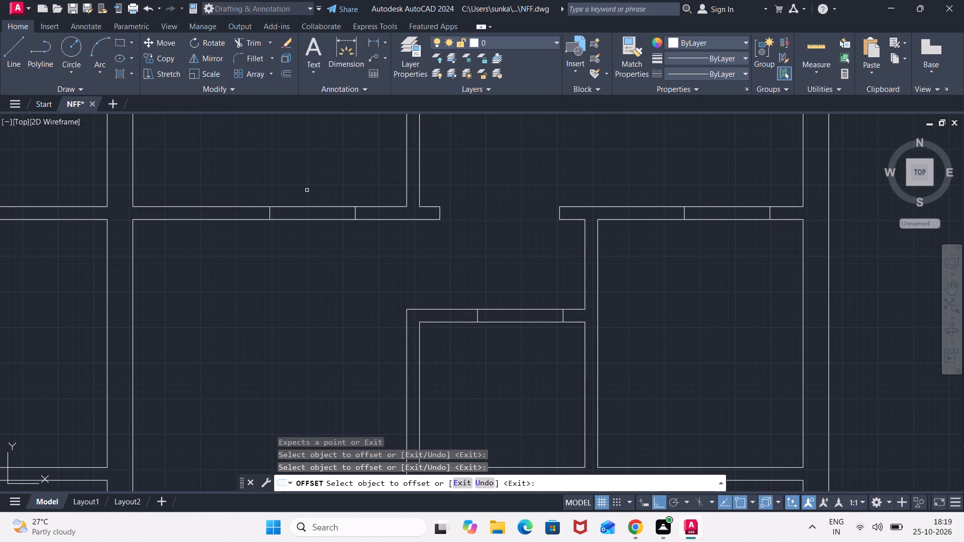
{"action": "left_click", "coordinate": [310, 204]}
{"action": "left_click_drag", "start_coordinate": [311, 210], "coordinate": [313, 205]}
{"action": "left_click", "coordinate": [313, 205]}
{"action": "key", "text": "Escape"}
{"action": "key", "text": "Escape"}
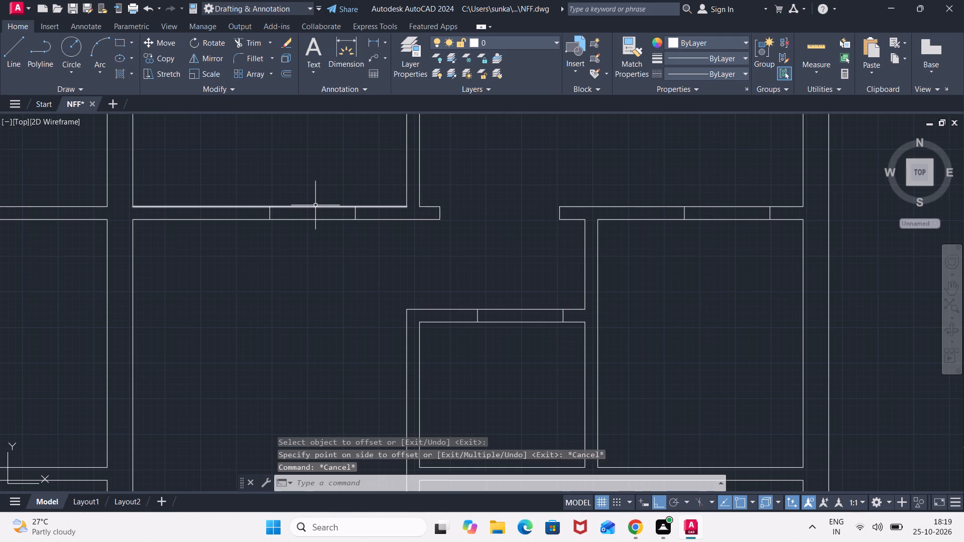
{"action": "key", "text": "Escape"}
Trim both wall lines between the 2'6" jamb pairs in the hall's north wall, the new partition and the small east room's north wall.
{"action": "type", "text": "TR"}
{"action": "key", "text": "Return"}
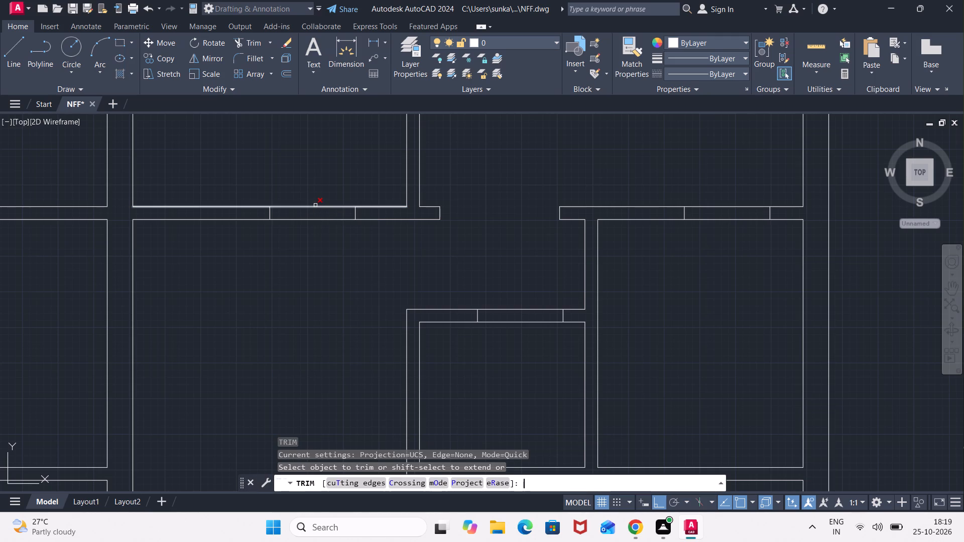
{"action": "left_click", "coordinate": [310, 226]}
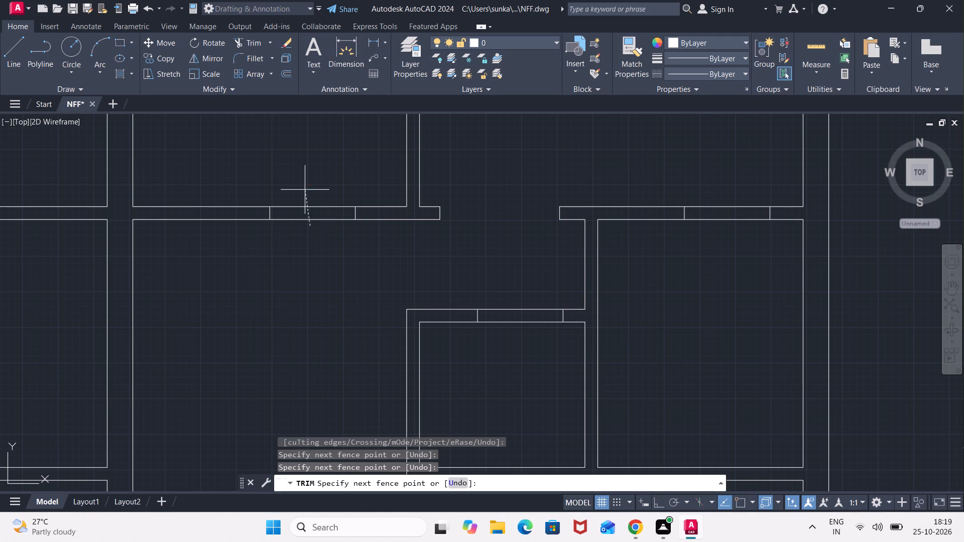
{"action": "left_click", "coordinate": [305, 190]}
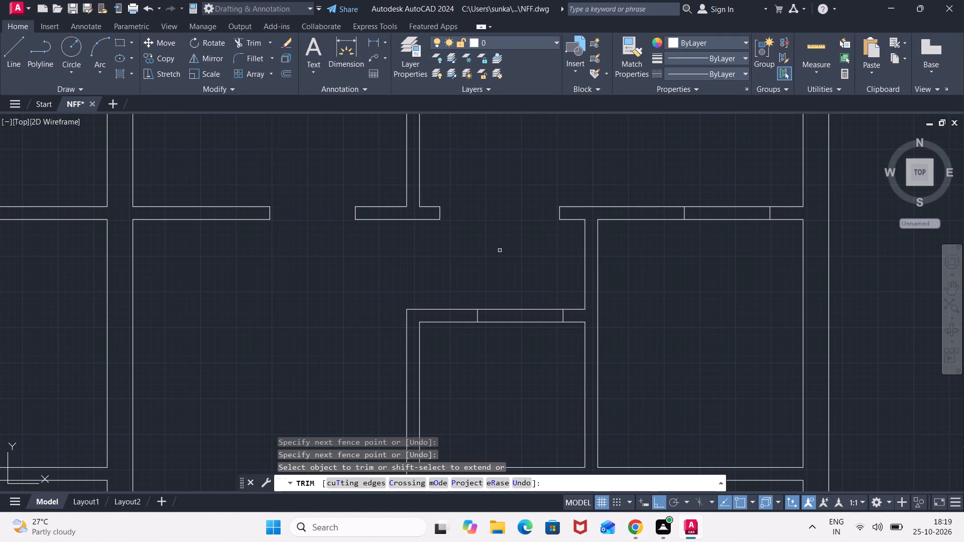
{"action": "left_click", "coordinate": [509, 290]}
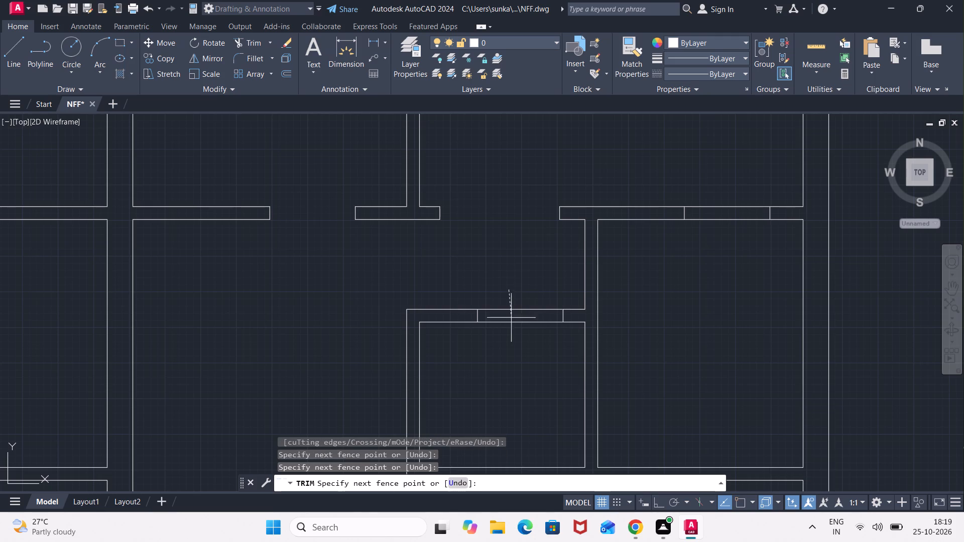
{"action": "left_click", "coordinate": [518, 332]}
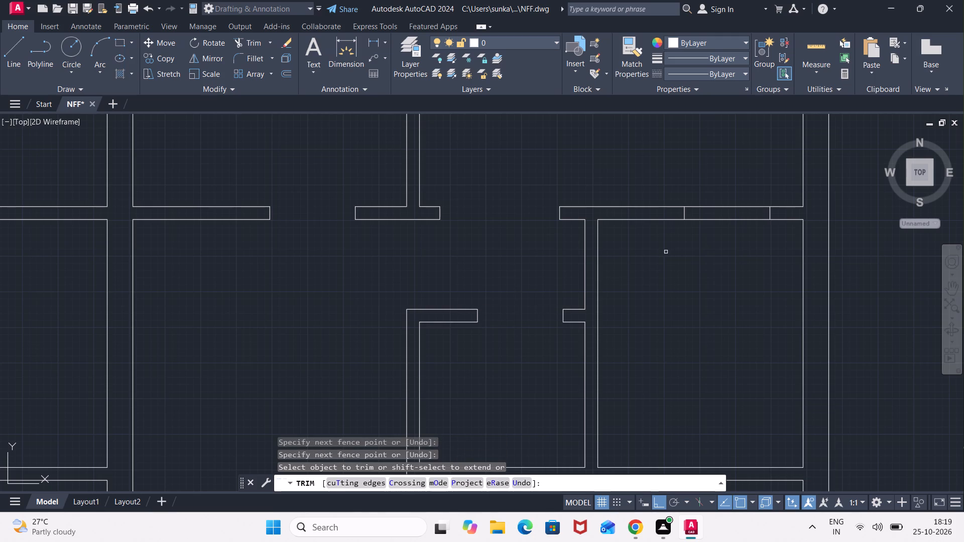
{"action": "left_click", "coordinate": [709, 229]}
{"action": "left_click", "coordinate": [709, 195]}
{"action": "scroll", "coordinate": [709, 195], "scroll_direction": "down", "scroll_amount": 2}
{"action": "left_click", "coordinate": [713, 175]}
{"action": "left_click", "coordinate": [710, 217]}
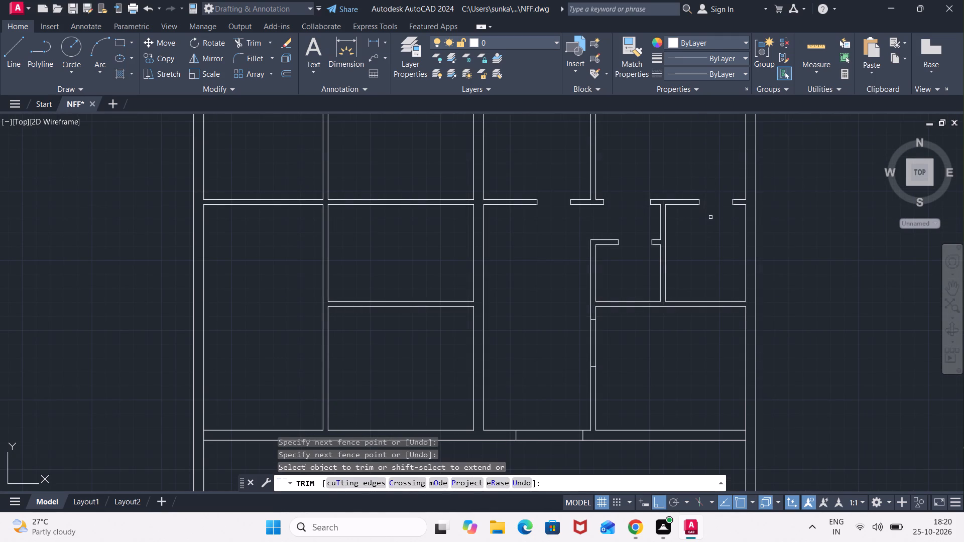
Trim both wall lines between the jambs in the southeast room's west wall to open its doorway.
{"action": "left_click", "coordinate": [606, 344]}
{"action": "left_click", "coordinate": [564, 345]}
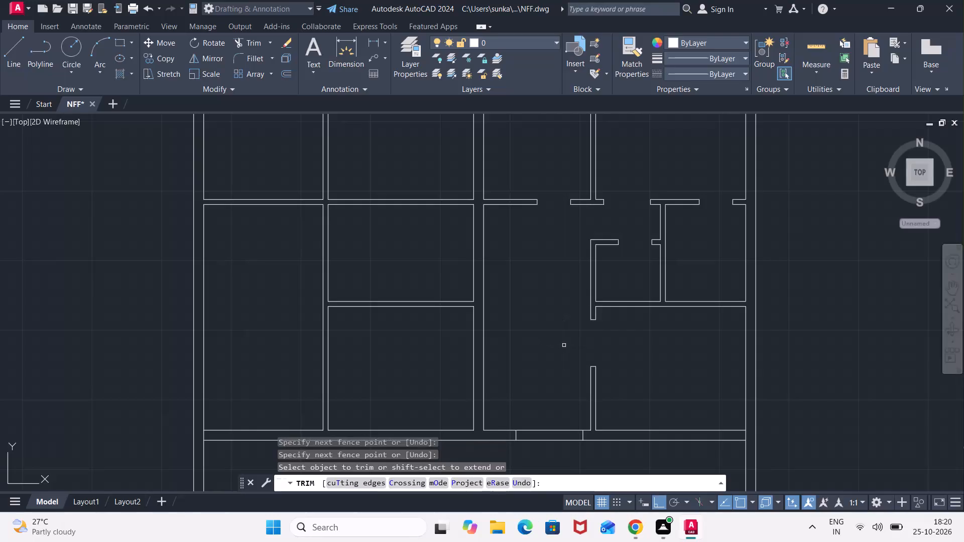
Trim both wall lines between the jambs in the hall's 9" south wall to open its doorway.
{"action": "middle_click_drag", "start_coordinate": [567, 353], "coordinate": [568, 260]}
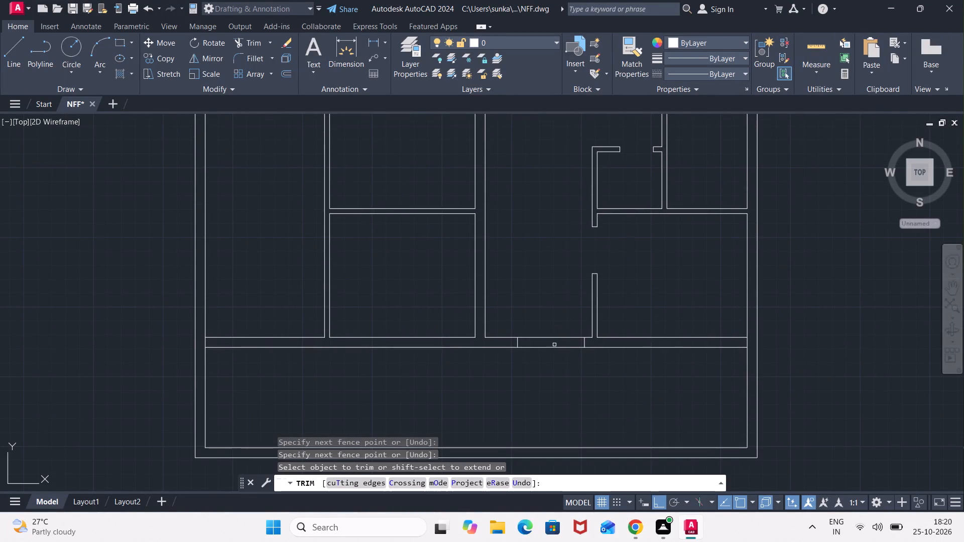
{"action": "left_click", "coordinate": [554, 353]}
{"action": "left_click", "coordinate": [553, 326]}
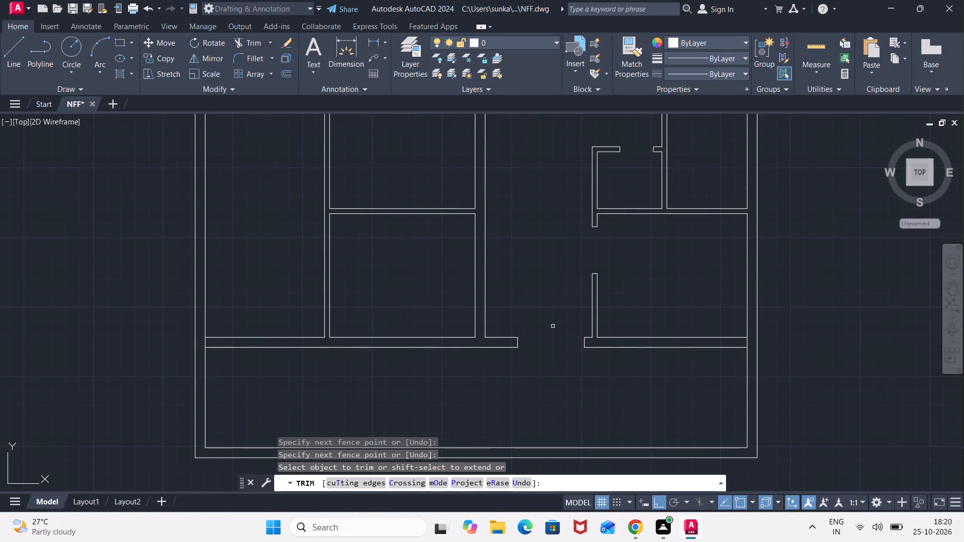
{"action": "middle_click_drag", "start_coordinate": [399, 310], "coordinate": [461, 362]}
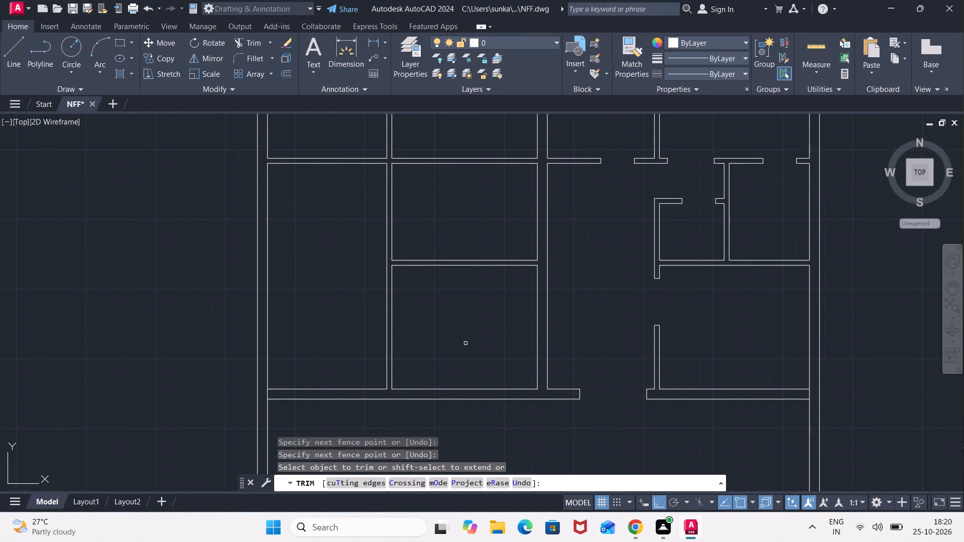
{"action": "middle_click_drag", "start_coordinate": [459, 340], "coordinate": [501, 343]}
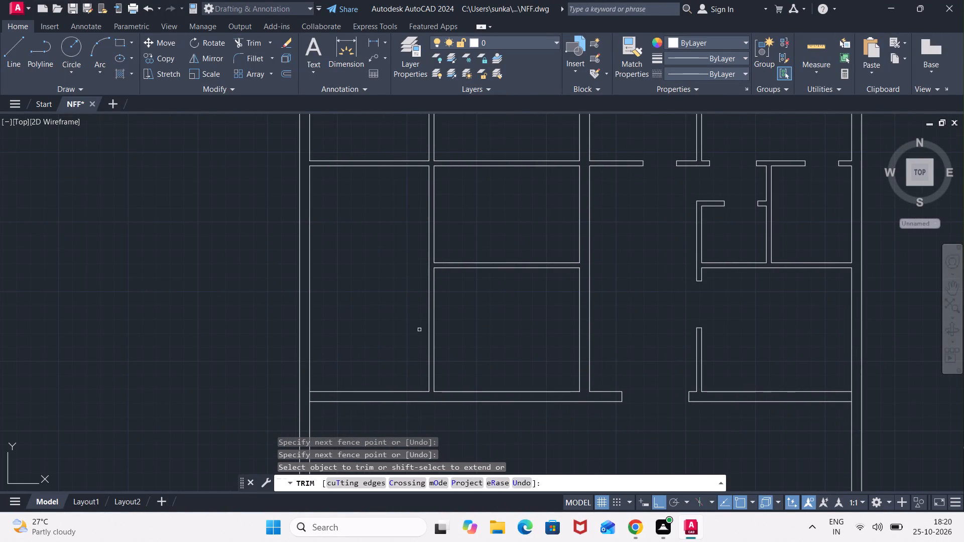
{"action": "key", "text": "Escape"}
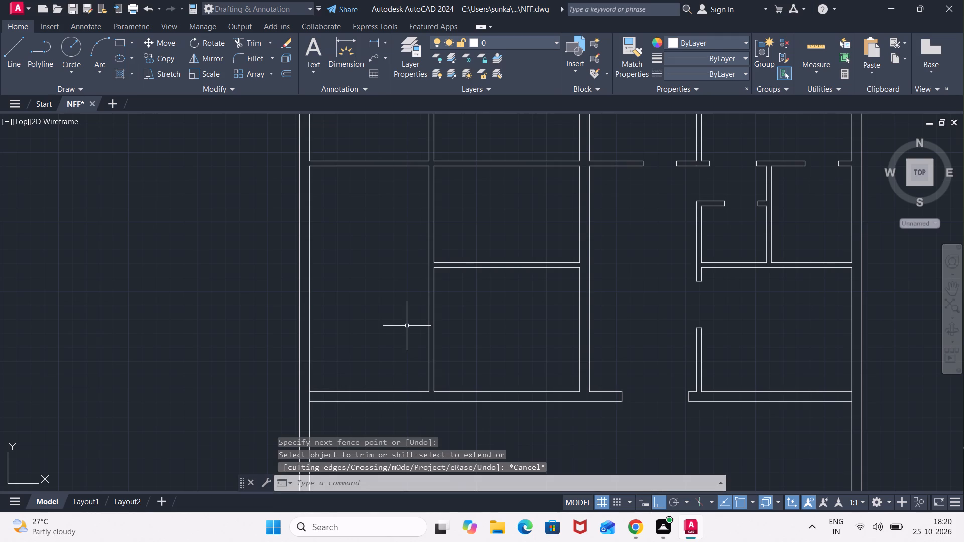
Draw a jamb line across the wall between the long west room and the southern room just east of it.
{"action": "key", "text": "l"}
{"action": "key", "text": "Return"}
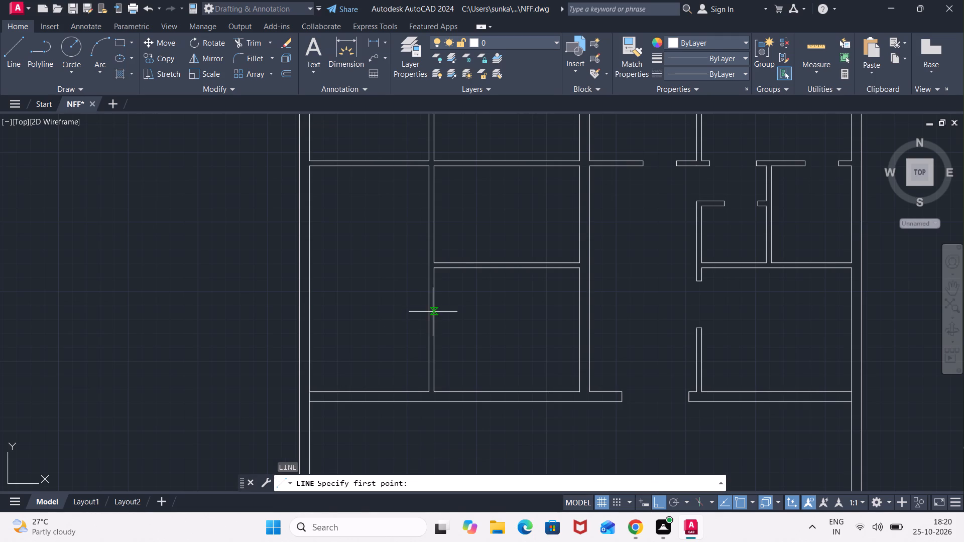
{"action": "scroll", "coordinate": [426, 324], "scroll_direction": "up", "scroll_amount": 2}
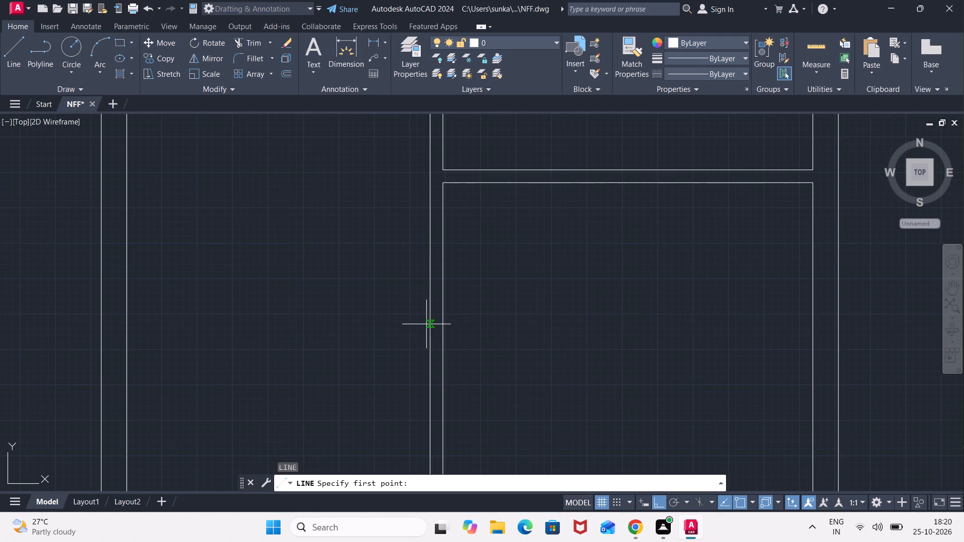
{"action": "left_click", "coordinate": [427, 345]}
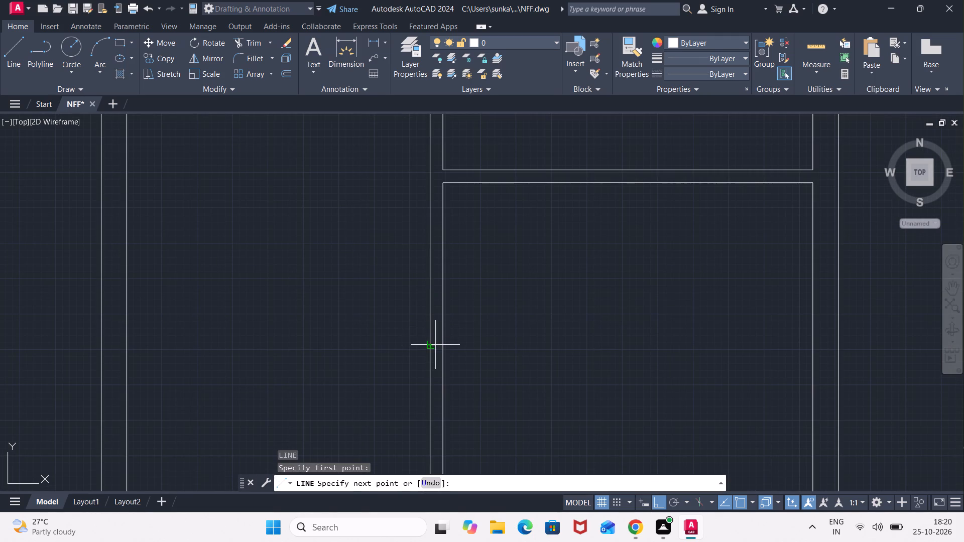
{"action": "left_click", "coordinate": [439, 345]}
{"action": "key", "text": "Escape"}
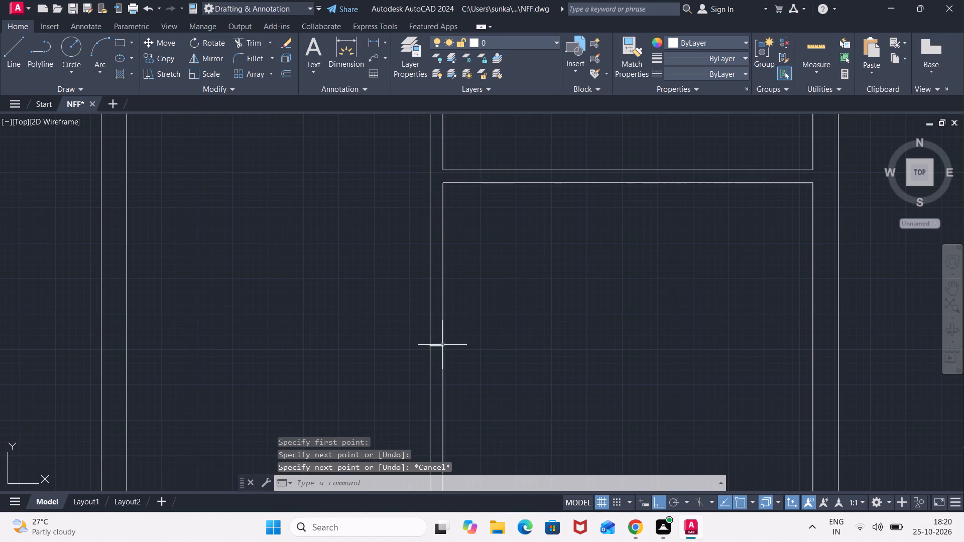
Offset the long west room's east wall jamb line 3'6" to the north.
{"action": "key", "text": "o"}
{"action": "key", "text": "Return"}
{"action": "type", "text": "3'6\""}
{"action": "key", "text": "Return"}
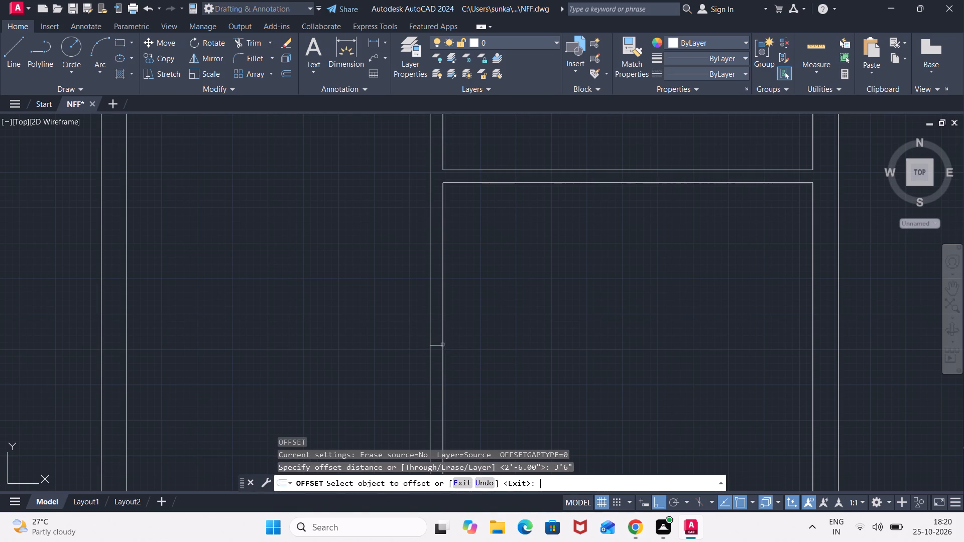
{"action": "left_click", "coordinate": [438, 344]}
{"action": "left_click", "coordinate": [436, 310]}
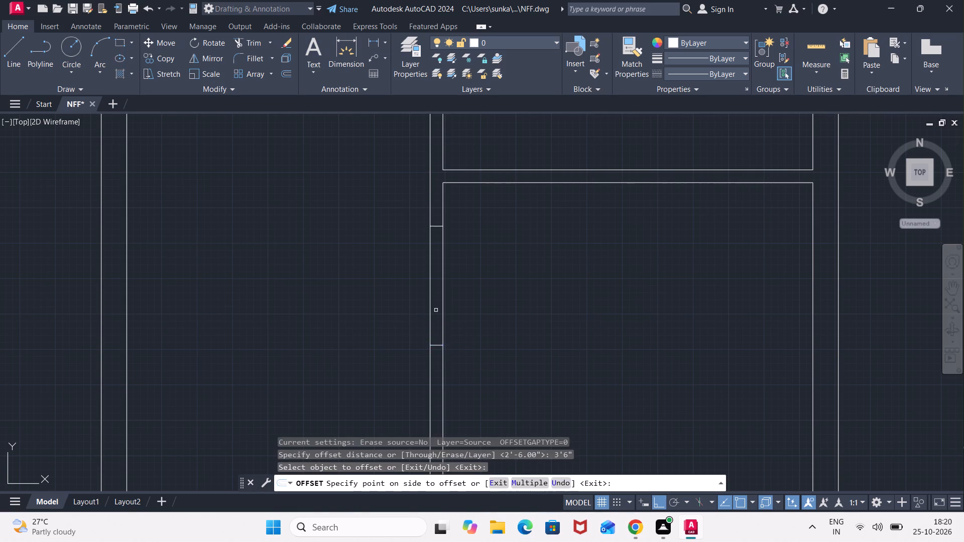
{"action": "scroll", "coordinate": [478, 285], "scroll_direction": "down", "scroll_amount": 2}
{"action": "key", "text": "Escape"}
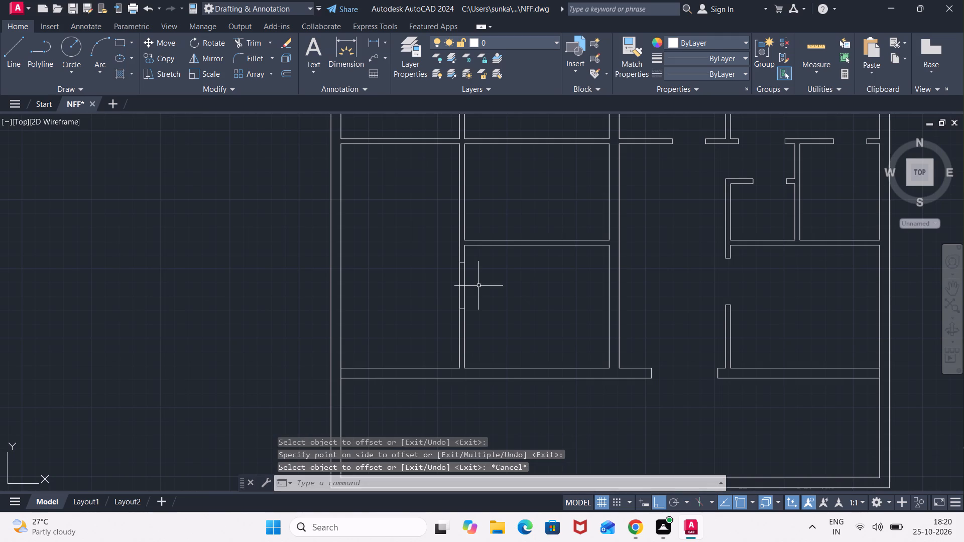
Trim both wall lines between the 3'6" jambs to open the doorway in the long west room's east wall.
{"action": "type", "text": "TR"}
{"action": "key", "text": "Return"}
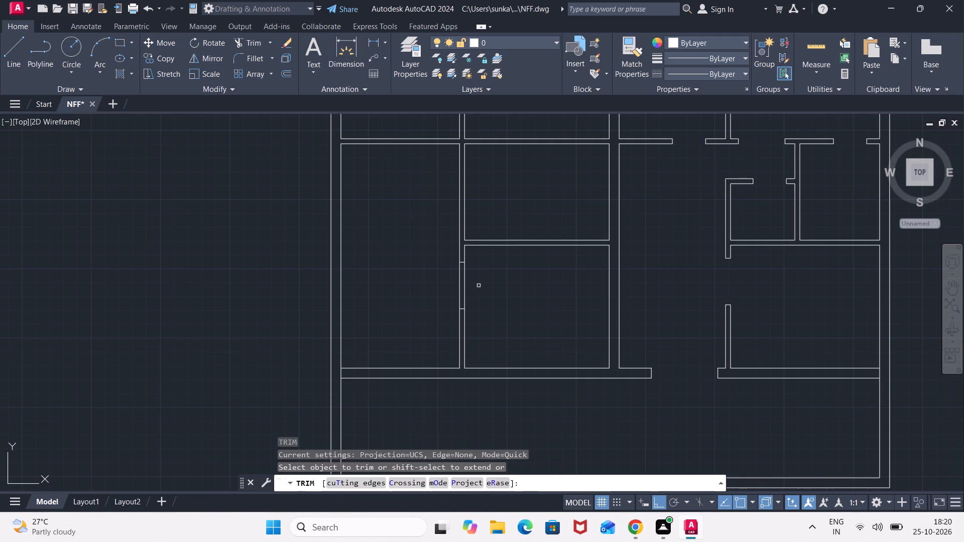
{"action": "left_click", "coordinate": [478, 286]}
{"action": "left_click", "coordinate": [472, 283]}
{"action": "left_click", "coordinate": [444, 289]}
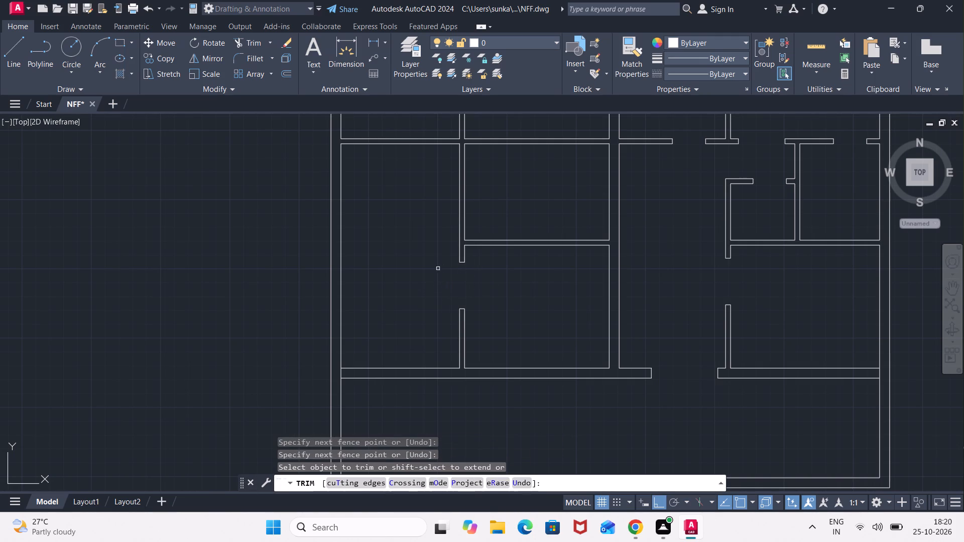
{"action": "middle_click_drag", "start_coordinate": [429, 243], "coordinate": [441, 321]}
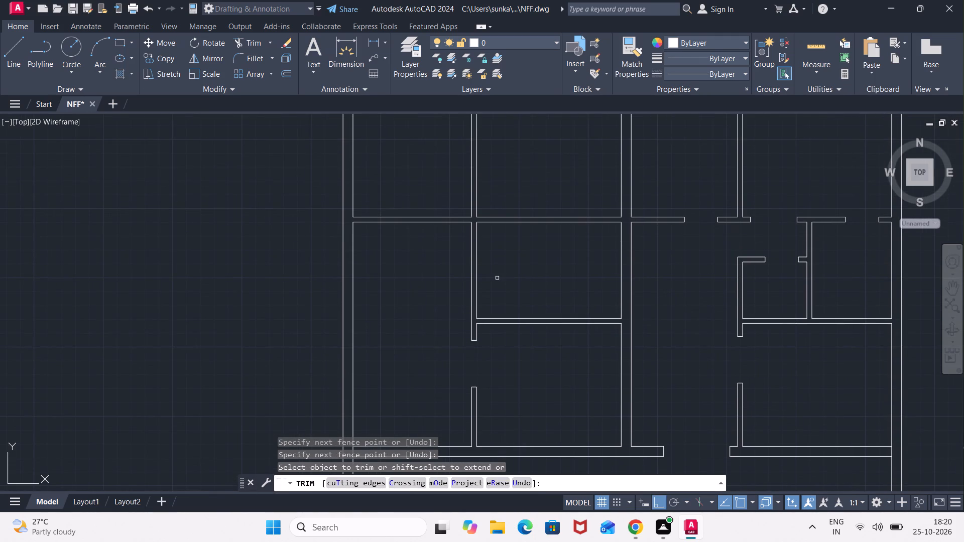
{"action": "scroll", "coordinate": [507, 267], "scroll_direction": "down", "scroll_amount": 1}
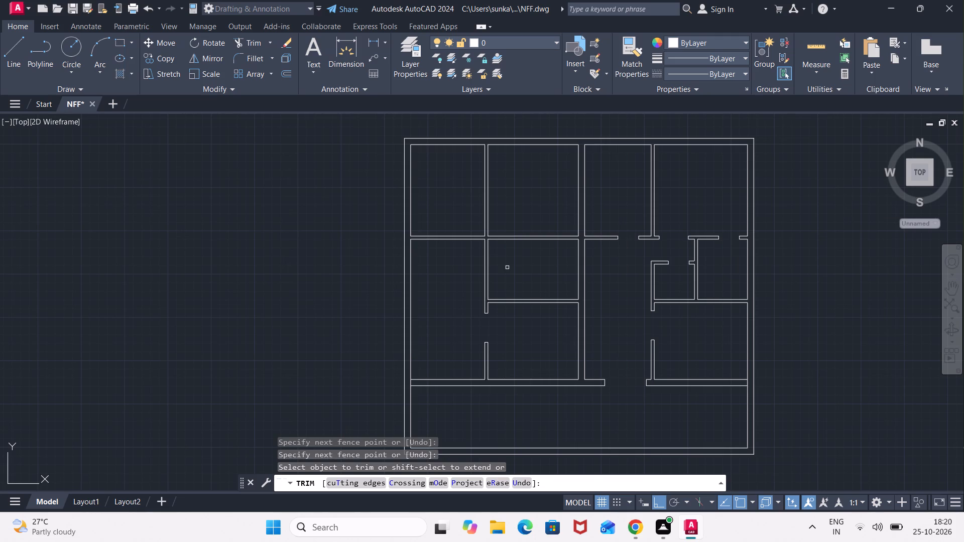
{"action": "scroll", "coordinate": [507, 267], "scroll_direction": "up", "scroll_amount": 1}
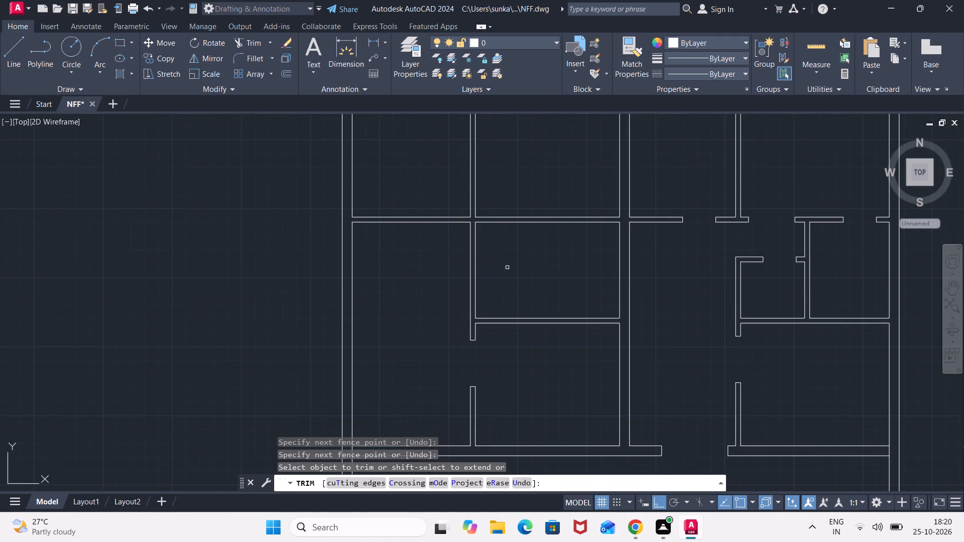
{"action": "key", "text": "Escape"}
Offset the east wall line of the small room west of the hall 6' to the west, into that room.
{"action": "key", "text": "o"}
{"action": "key", "text": "Return"}
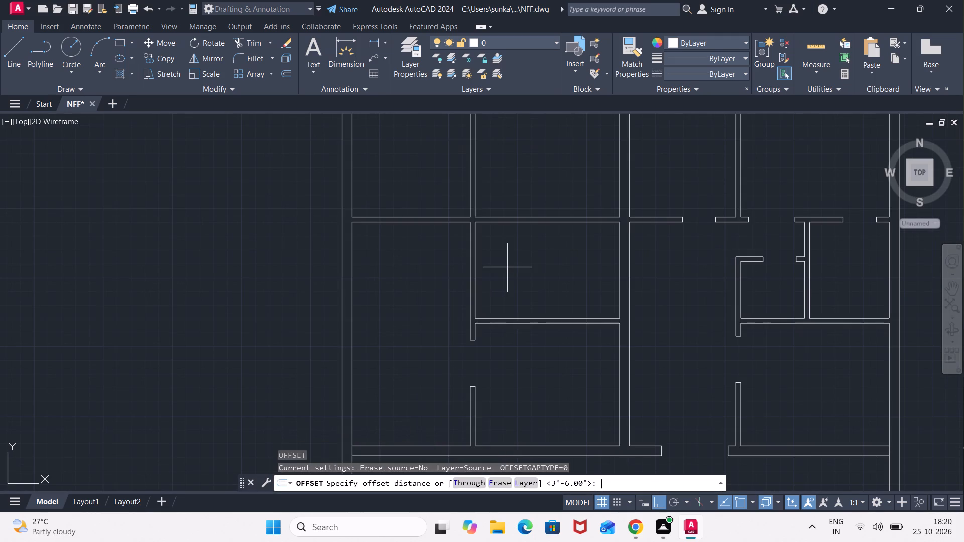
{"action": "type", "text": "6'"}
{"action": "key", "text": "Return"}
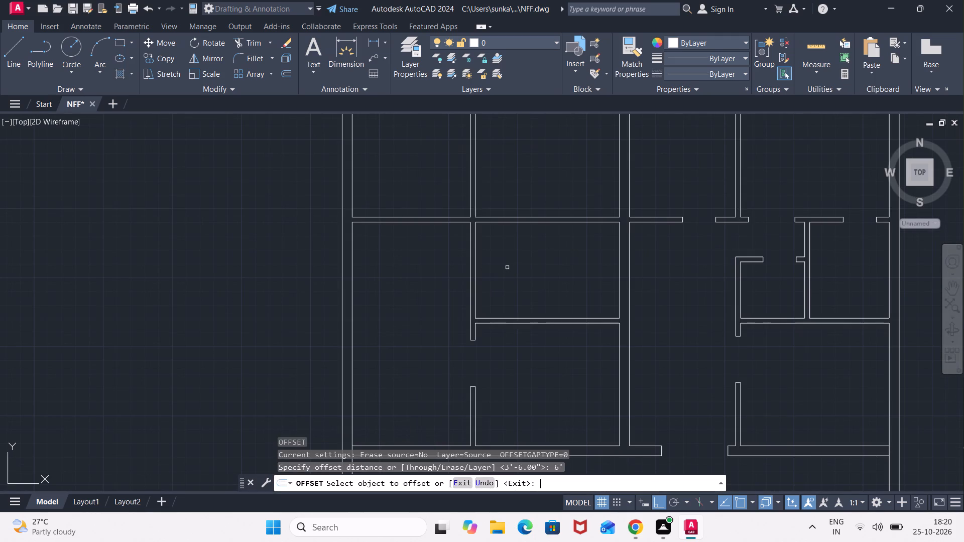
{"action": "left_click", "coordinate": [621, 265]}
{"action": "left_click", "coordinate": [551, 279]}
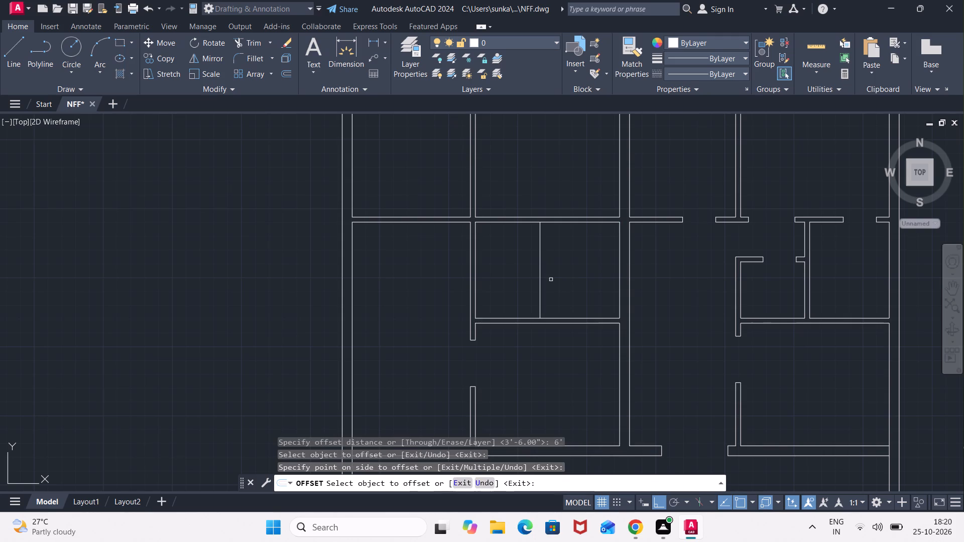
{"action": "key", "text": "space"}
Offset the new 6' partition line 4.5" to the west to give the partition its thickness.
{"action": "key", "text": "space"}
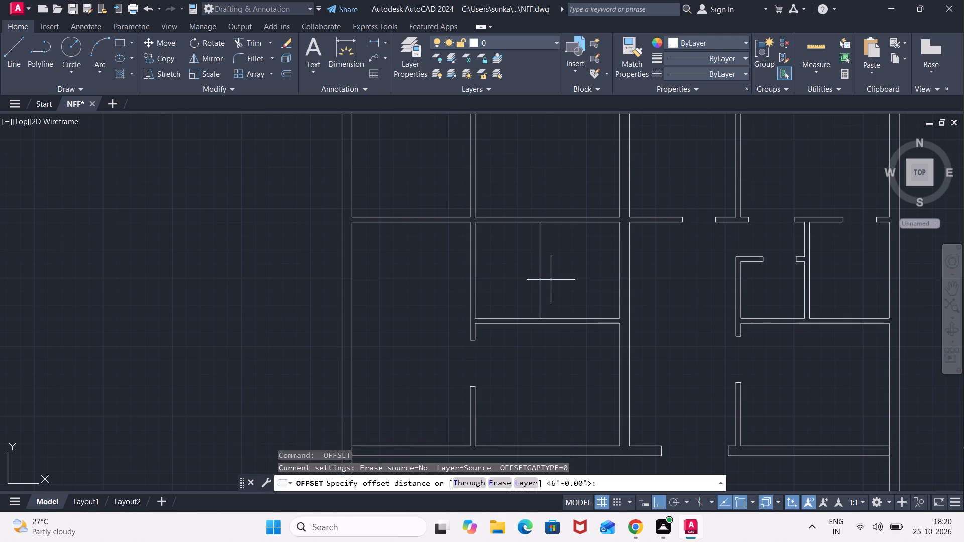
{"action": "type", "text": "4.5\""}
{"action": "key", "text": "Return"}
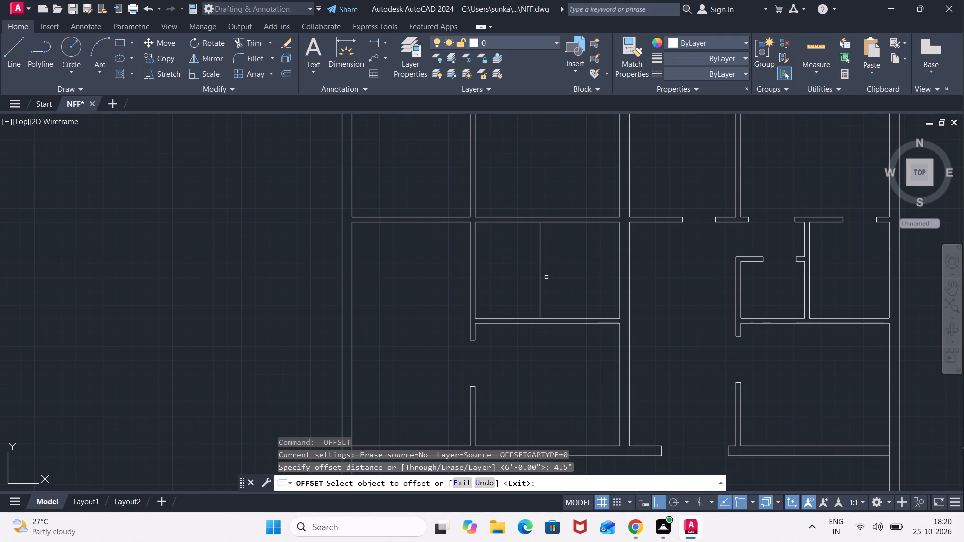
{"action": "left_click", "coordinate": [539, 285]}
{"action": "left_click", "coordinate": [517, 289]}
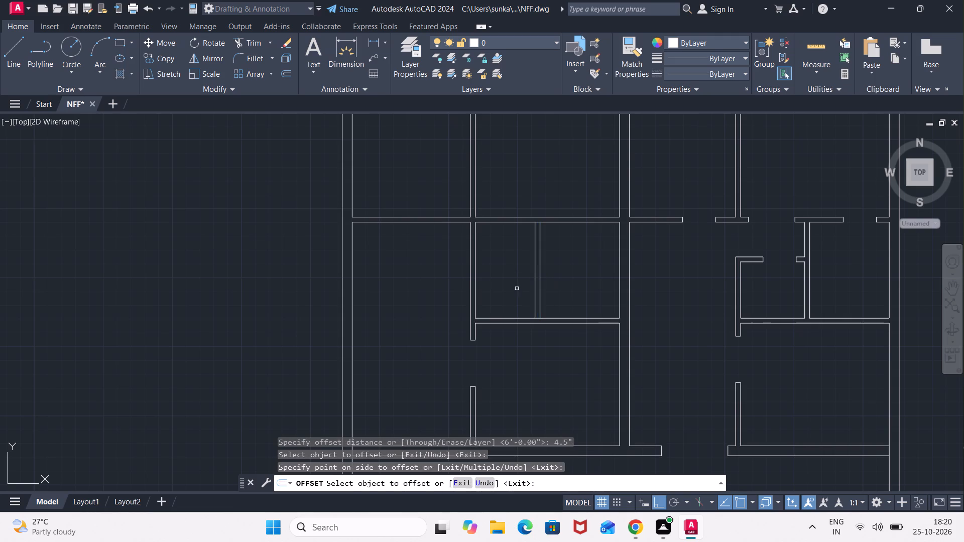
{"action": "scroll", "coordinate": [517, 289], "scroll_direction": "up", "scroll_amount": 1}
{"action": "key", "text": "space"}
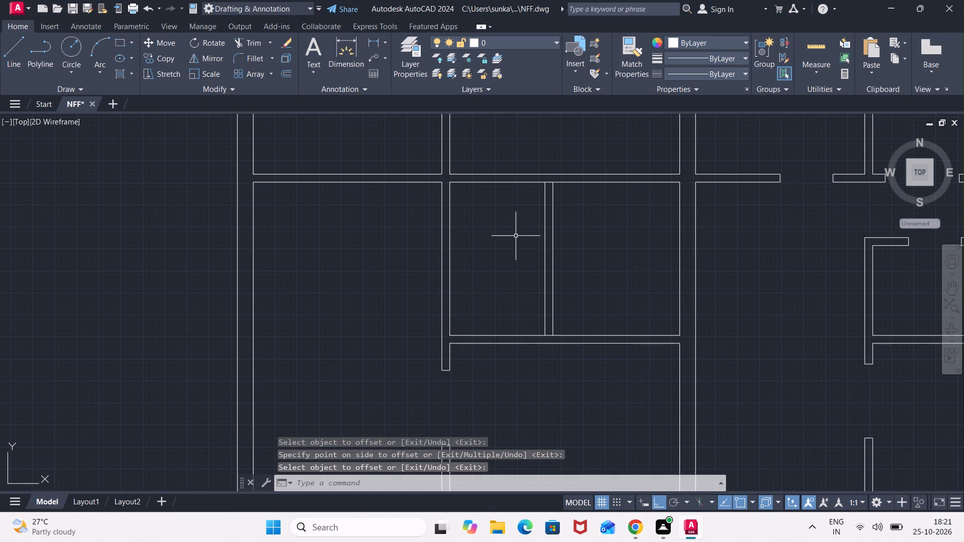
Stretch the west end of the partitioned room's north wall line to the far face of the adjoining west wall.
{"action": "left_click", "coordinate": [465, 181]}
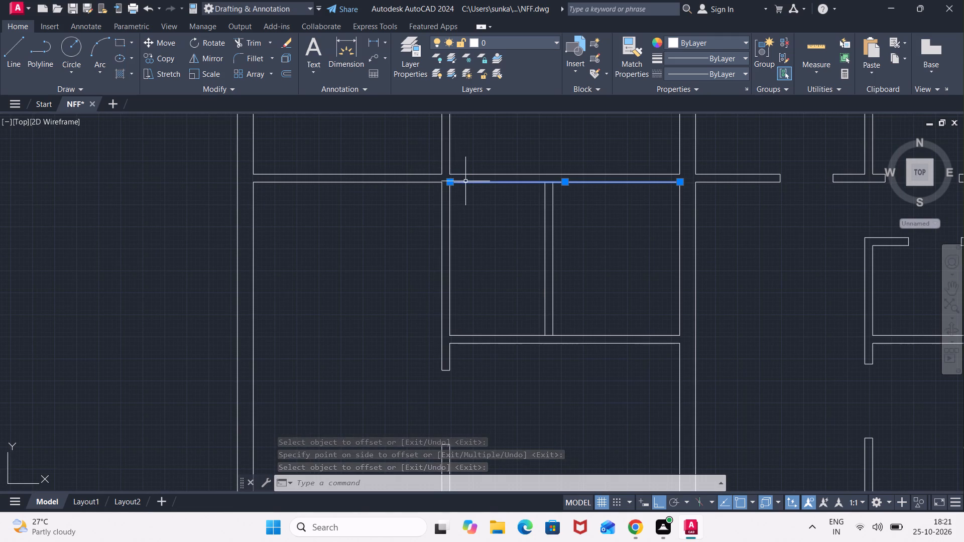
{"action": "left_click", "coordinate": [448, 180]}
{"action": "left_click", "coordinate": [436, 183]}
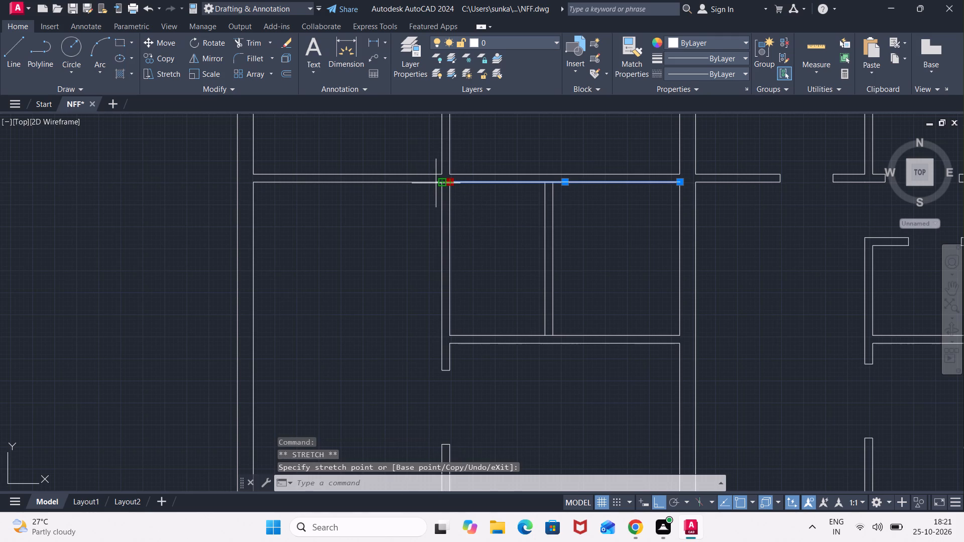
{"action": "key", "text": "Escape"}
{"action": "key", "text": "Escape"}
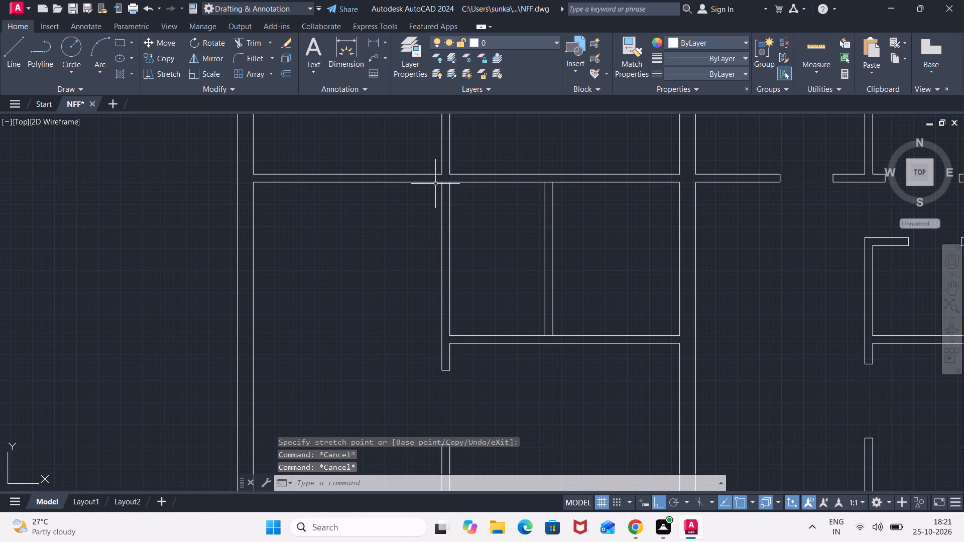
Draw a jamb line across the partitioned room's north wall, near its east end.
{"action": "key", "text": "l"}
{"action": "key", "text": "Return"}
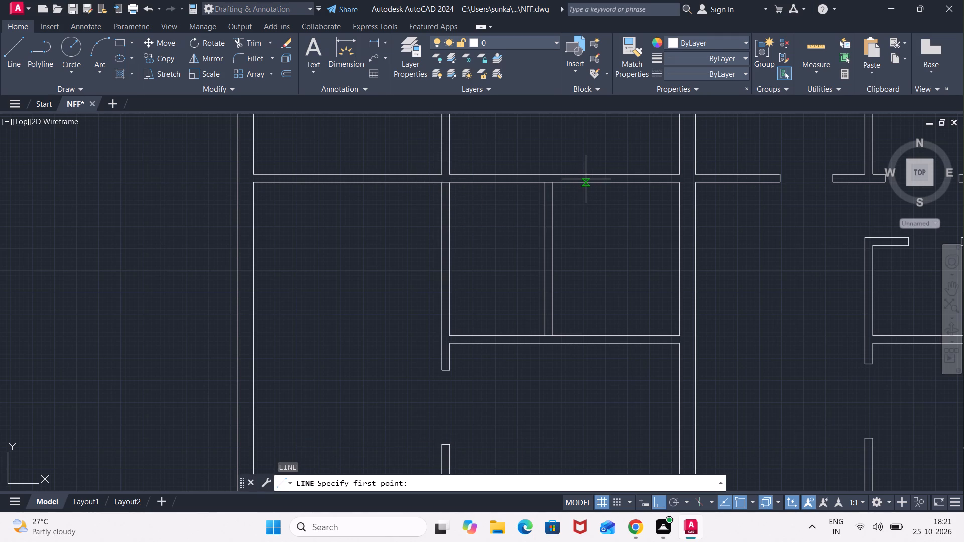
{"action": "left_click", "coordinate": [669, 174]}
{"action": "left_click", "coordinate": [673, 183]}
{"action": "key", "text": "Escape"}
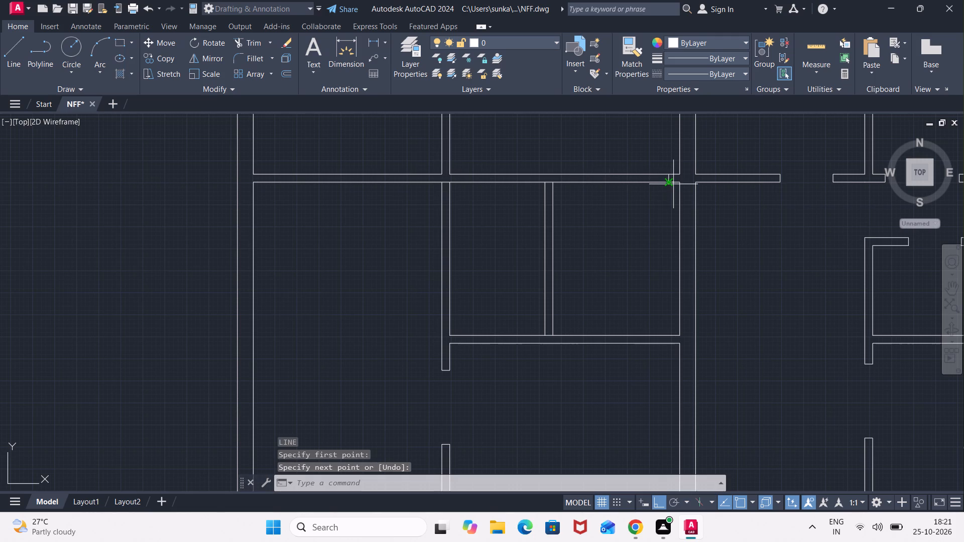
Offset the jamb line in the partitioned room's north wall 2'6" to the west.
{"action": "key", "text": "o"}
{"action": "key", "text": "Return"}
{"action": "type", "text": "2'6\""}
{"action": "key", "text": "Return"}
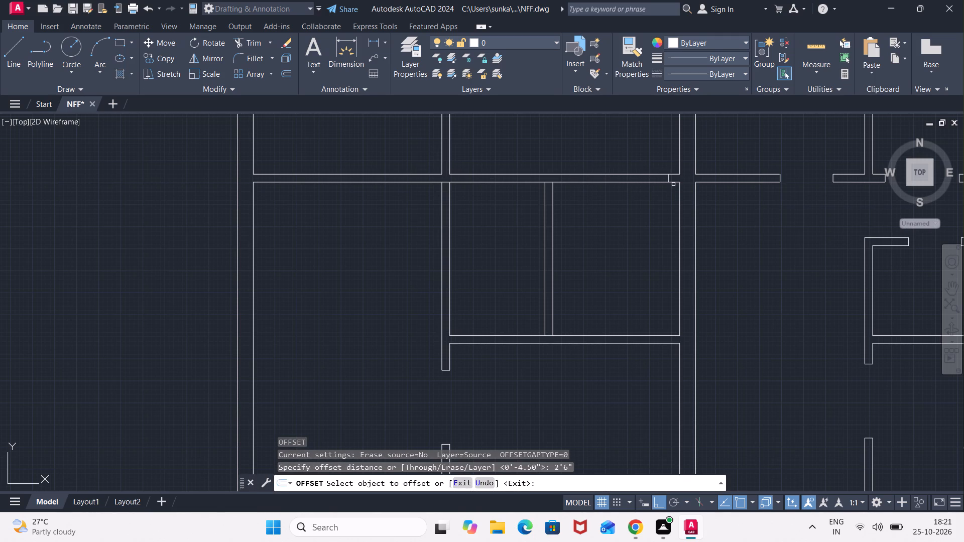
{"action": "scroll", "coordinate": [673, 184], "scroll_direction": "up", "scroll_amount": 2}
{"action": "left_click", "coordinate": [659, 170]}
{"action": "left_click", "coordinate": [591, 174]}
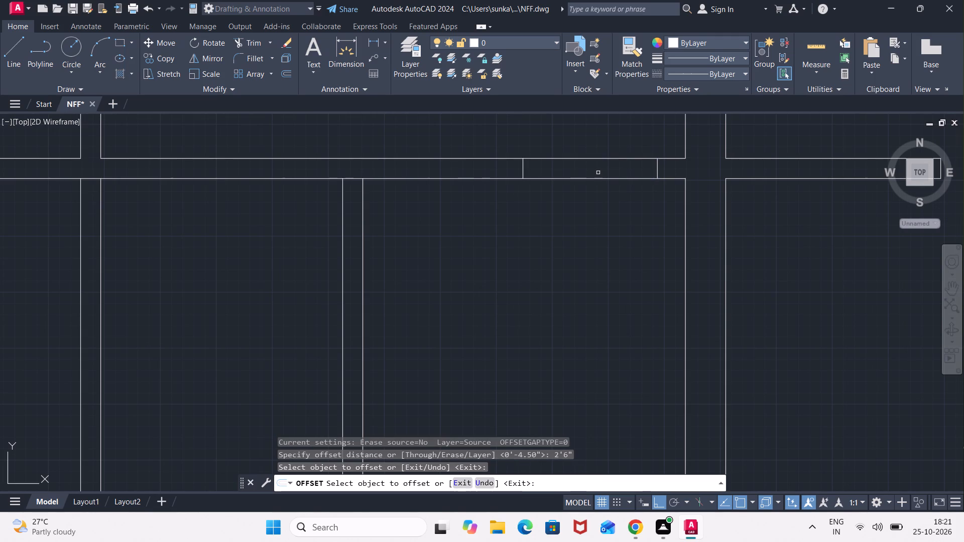
{"action": "scroll", "coordinate": [530, 200], "scroll_direction": "down", "scroll_amount": 2}
{"action": "key", "text": "Escape"}
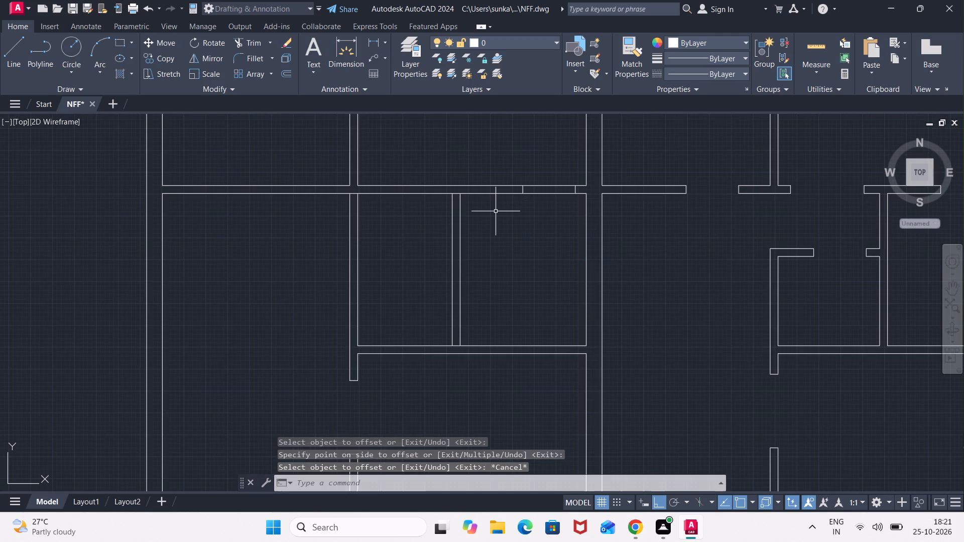
Draw a second jamb line across the partitioned room's north wall, just west of the 4.5" partition.
{"action": "key", "text": "l"}
{"action": "key", "text": "Return"}
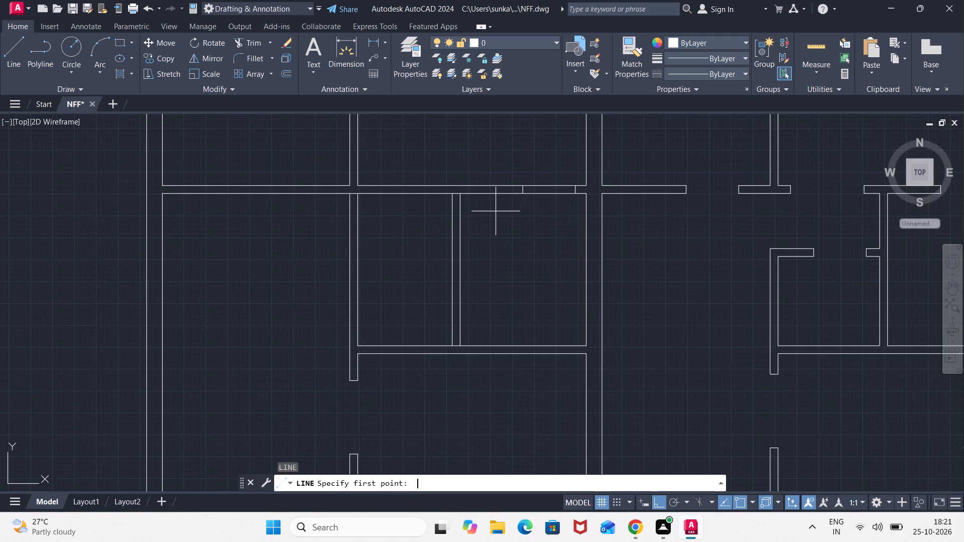
{"action": "scroll", "coordinate": [607, 234], "scroll_direction": "down", "scroll_amount": 1}
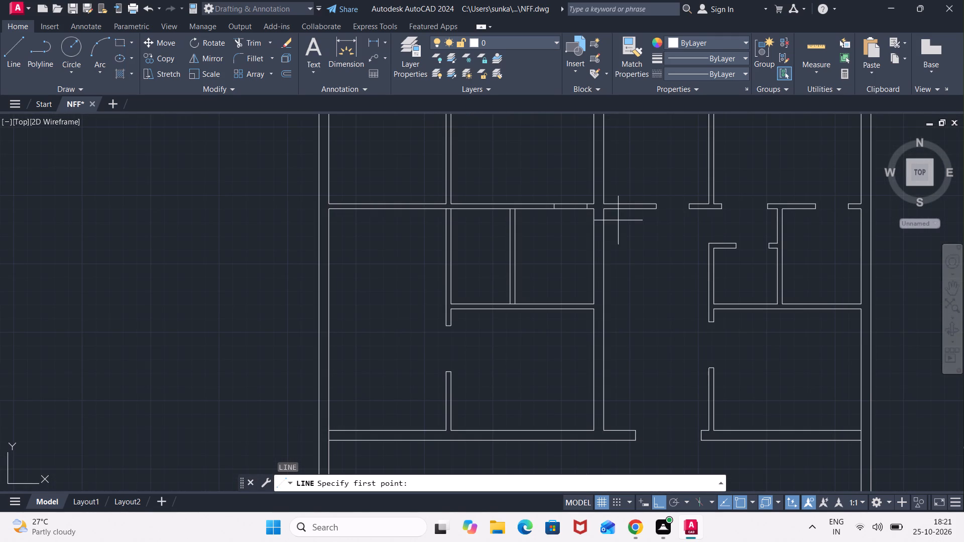
{"action": "scroll", "coordinate": [500, 213], "scroll_direction": "up", "scroll_amount": 2}
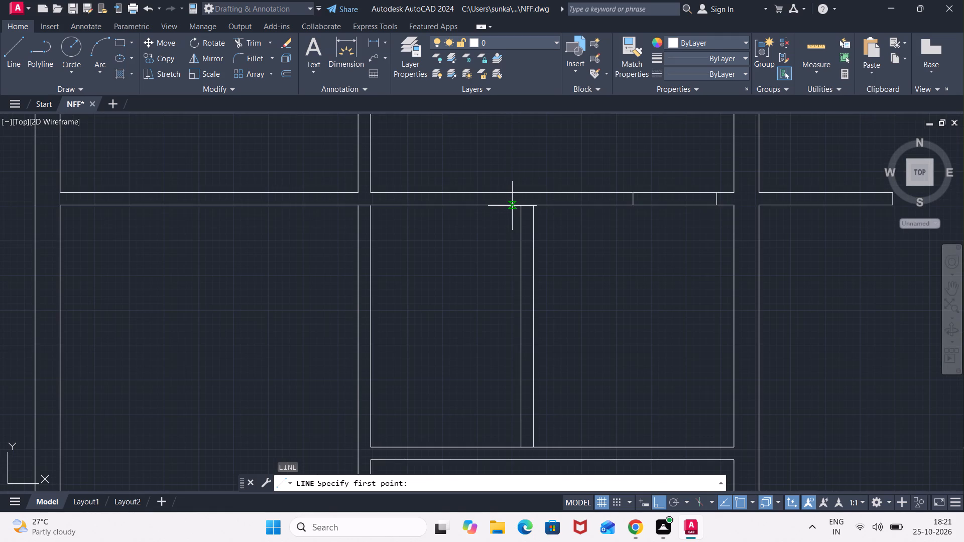
{"action": "left_click", "coordinate": [512, 206]}
{"action": "left_click", "coordinate": [511, 194]}
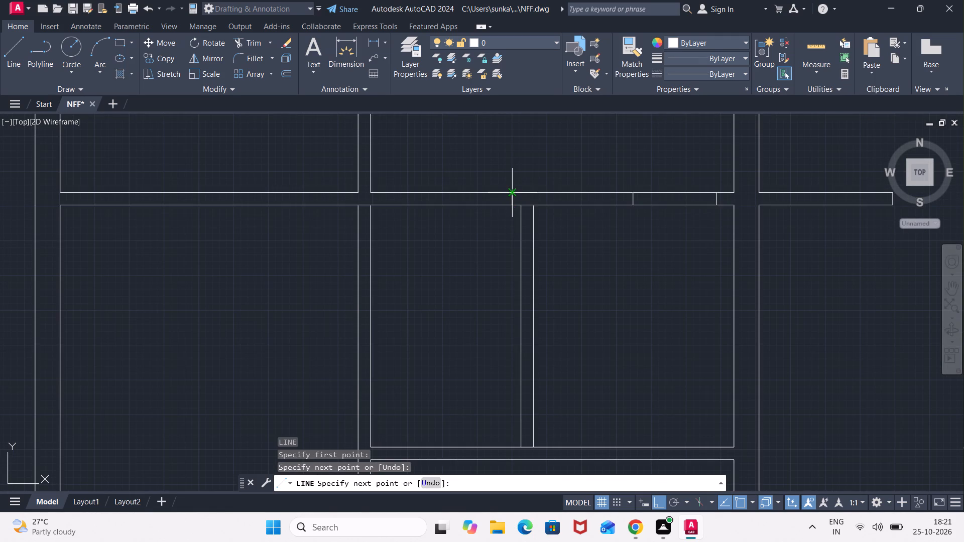
{"action": "key", "text": "Escape"}
Offset the new jamb line beside the partition 3'6" to the west within the north wall.
{"action": "key", "text": "o"}
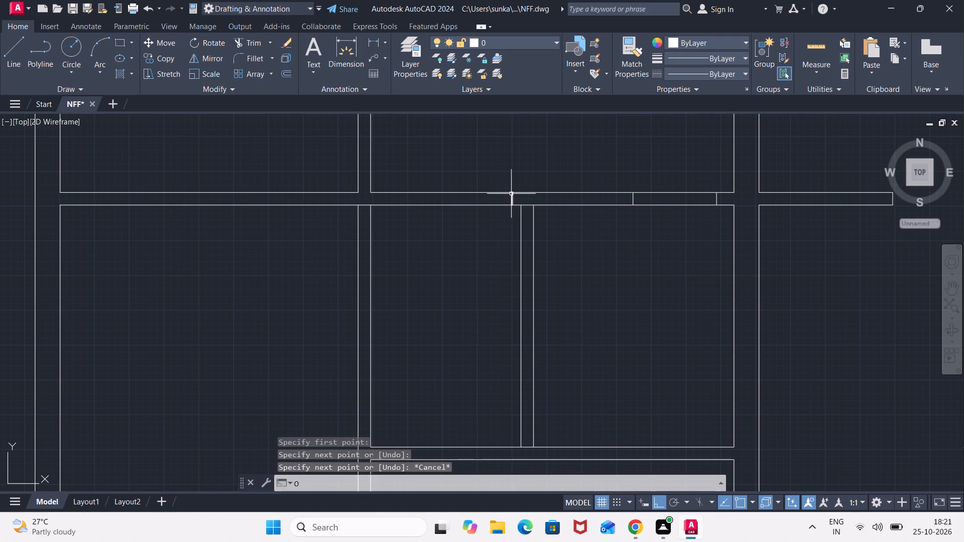
{"action": "key", "text": "Return"}
{"action": "type", "text": "3'6\""}
{"action": "key", "text": "Return"}
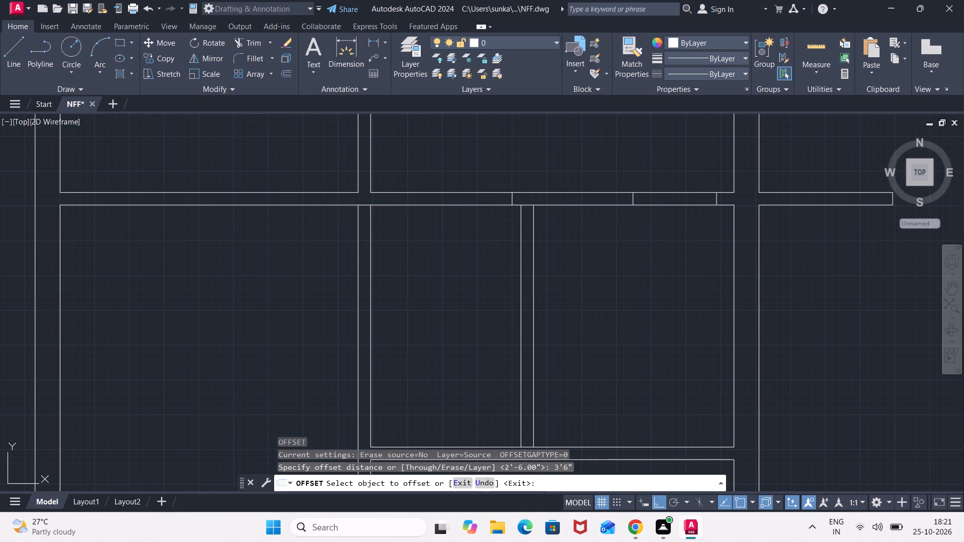
{"action": "left_click", "coordinate": [512, 196]}
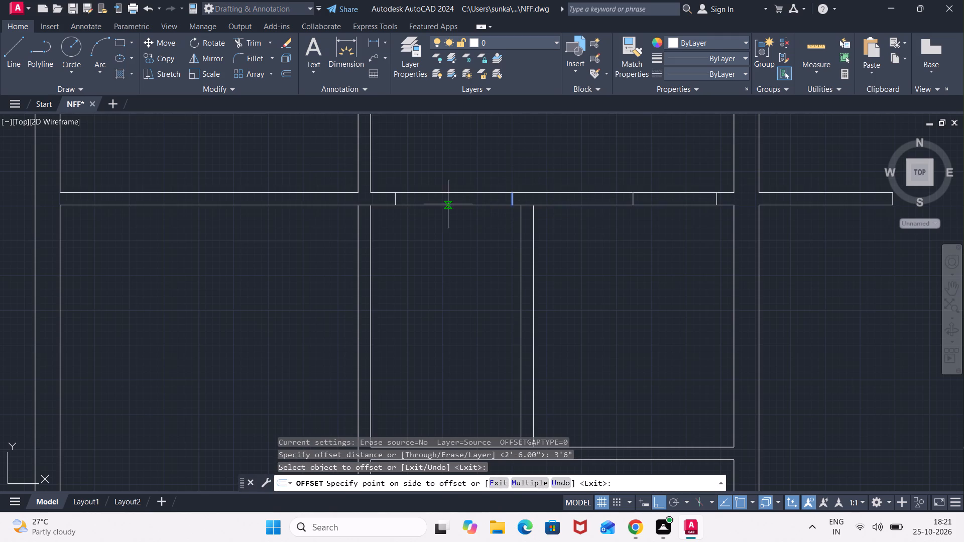
{"action": "left_click", "coordinate": [448, 204]}
{"action": "key", "text": "Escape"}
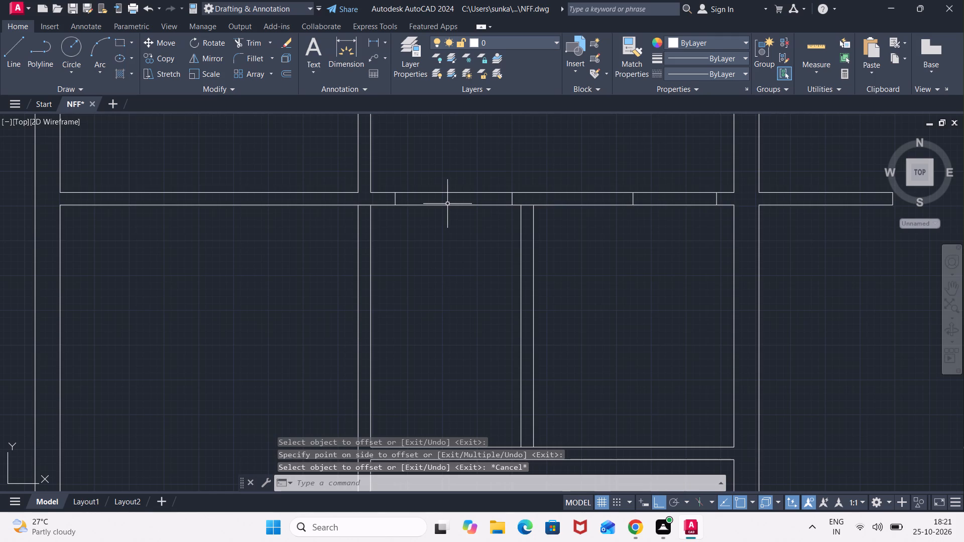
Trim both wall faces between each pair of jamb lines to open the 3'6" and 2'6" doorways in the north wall.
{"action": "type", "text": "TR"}
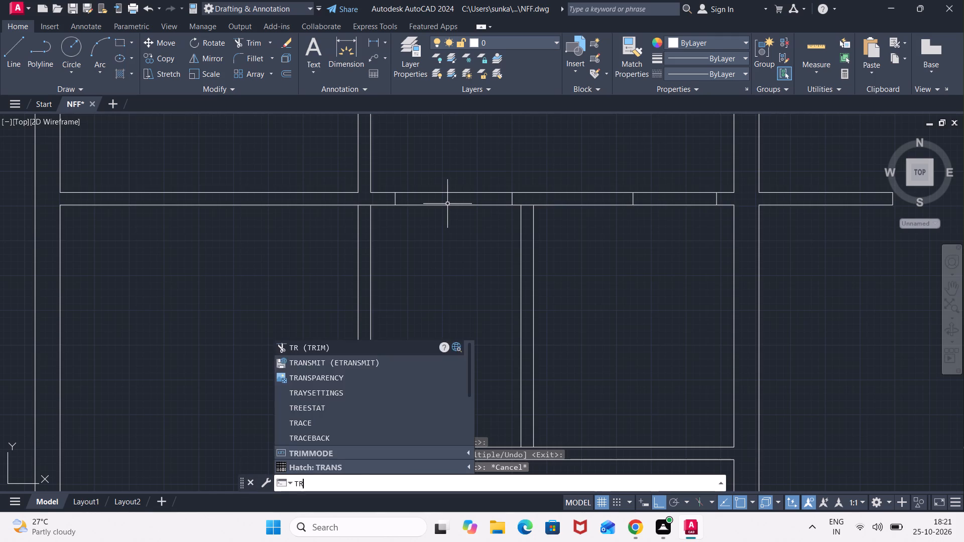
{"action": "key", "text": "Return"}
{"action": "left_click", "coordinate": [447, 214]}
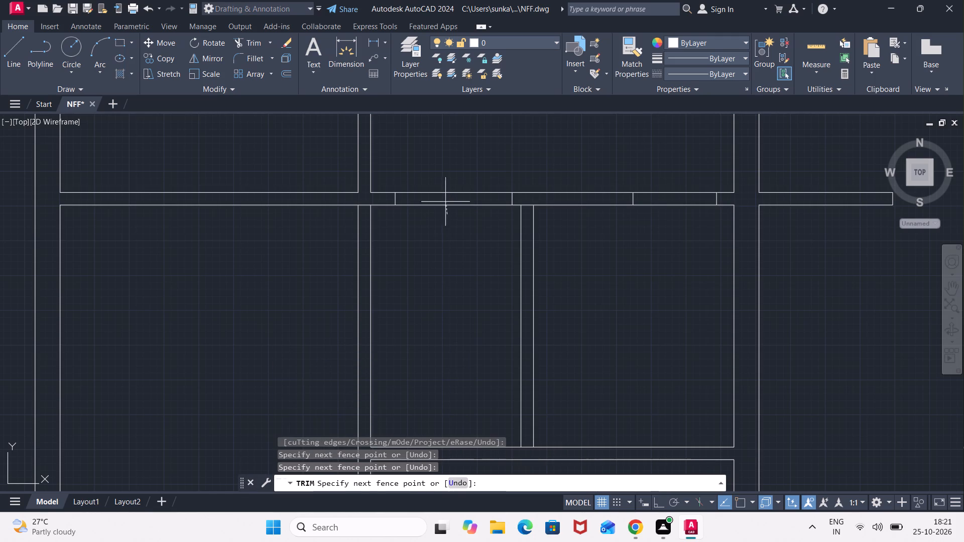
{"action": "left_click", "coordinate": [444, 173]}
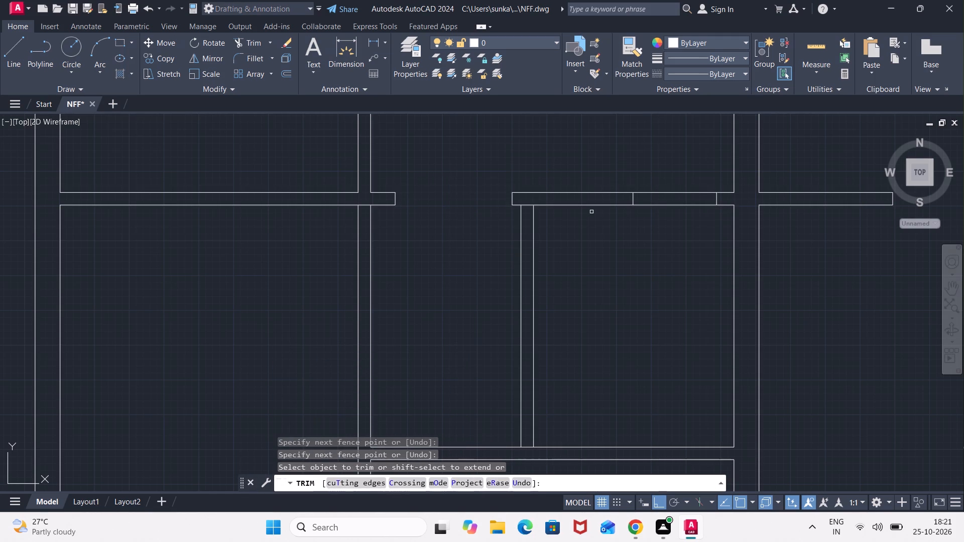
{"action": "left_click", "coordinate": [653, 210]}
{"action": "left_click", "coordinate": [657, 179]}
Trim the north wall line between the two partition faces to open their junction.
{"action": "scroll", "coordinate": [670, 236], "scroll_direction": "down", "scroll_amount": 2}
{"action": "middle_click_drag", "start_coordinate": [670, 236], "coordinate": [550, 238]}
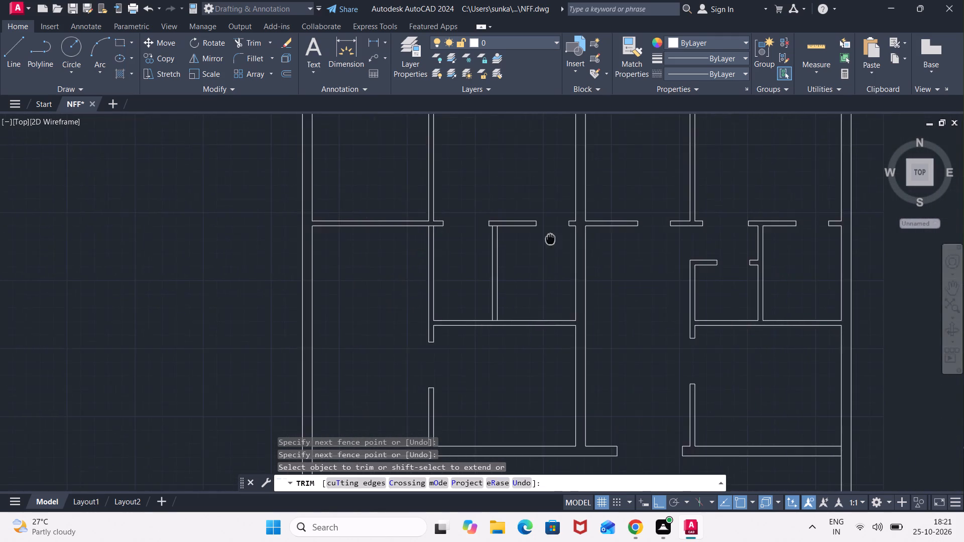
{"action": "middle_click_drag", "start_coordinate": [550, 238], "coordinate": [508, 237]}
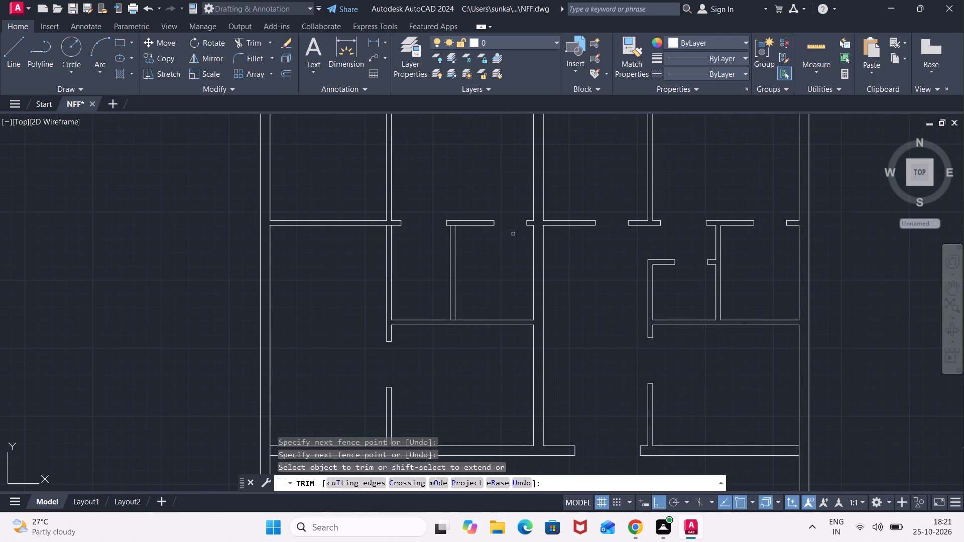
{"action": "scroll", "coordinate": [456, 237], "scroll_direction": "up", "scroll_amount": 2}
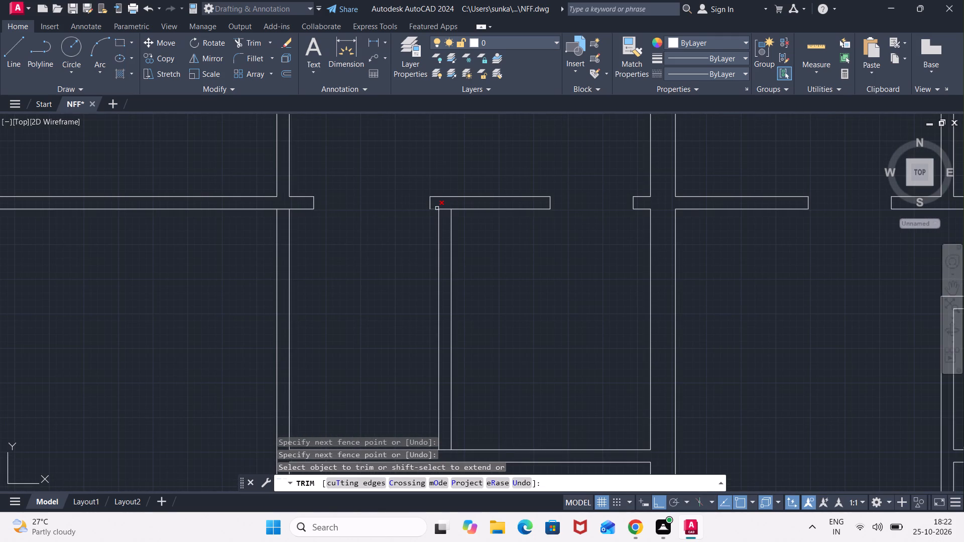
{"action": "left_click", "coordinate": [445, 213]}
{"action": "left_click", "coordinate": [446, 207]}
{"action": "scroll", "coordinate": [416, 235], "scroll_direction": "down", "scroll_amount": 1}
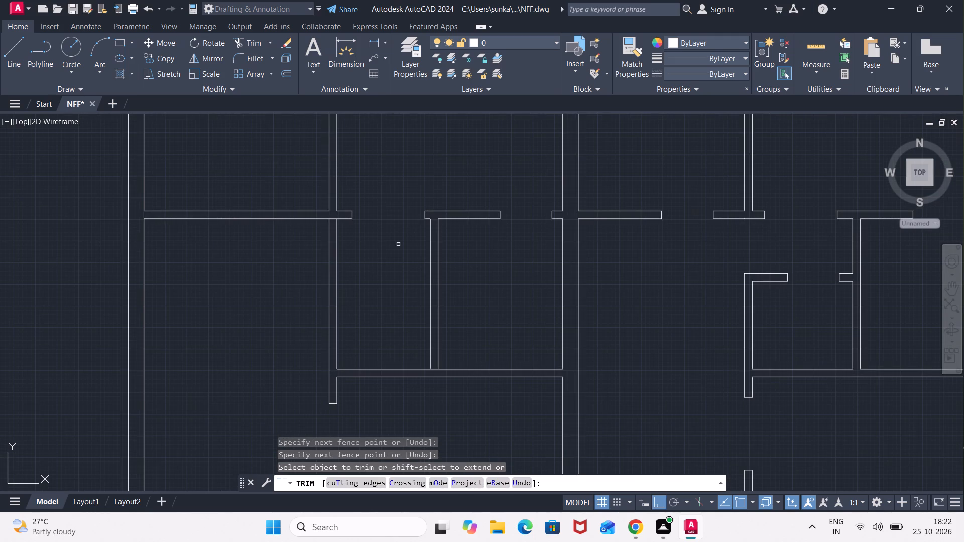
{"action": "key", "text": "Escape"}
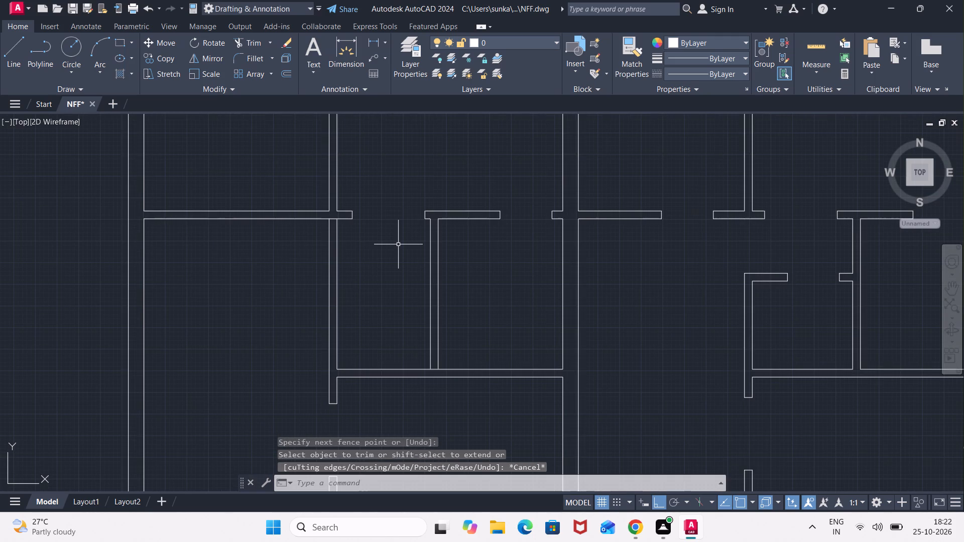
Offset the inner face of the partitioned room's south wall 4'3" to the north.
{"action": "key", "text": "o"}
{"action": "key", "text": "Return"}
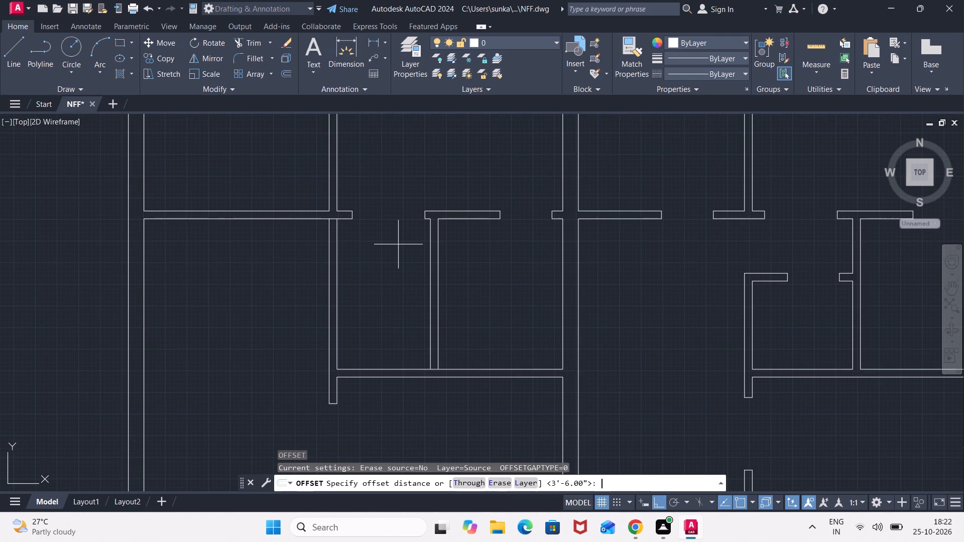
{"action": "key", "text": "4"}
{"action": "key", "text": "apostrophe"}
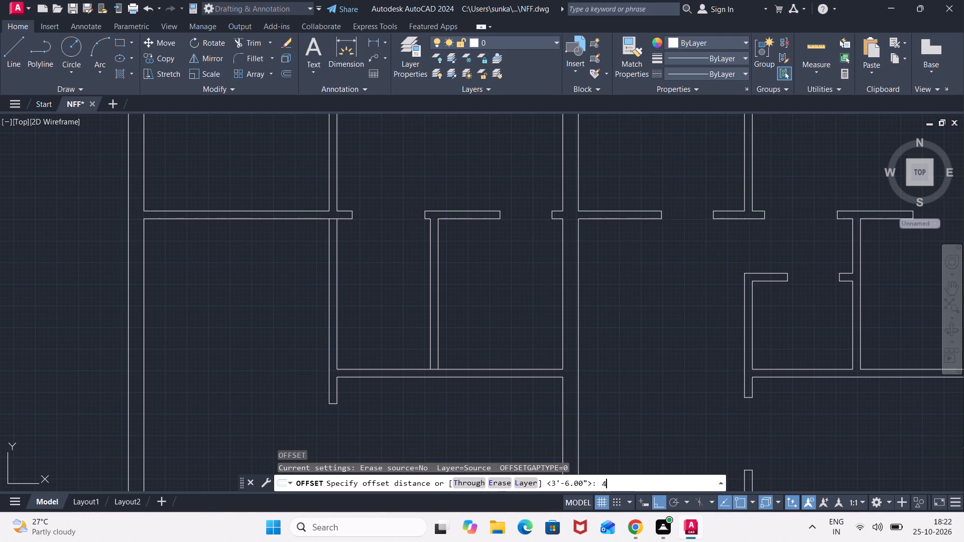
{"action": "type", "text": "3\""}
{"action": "key", "text": "Return"}
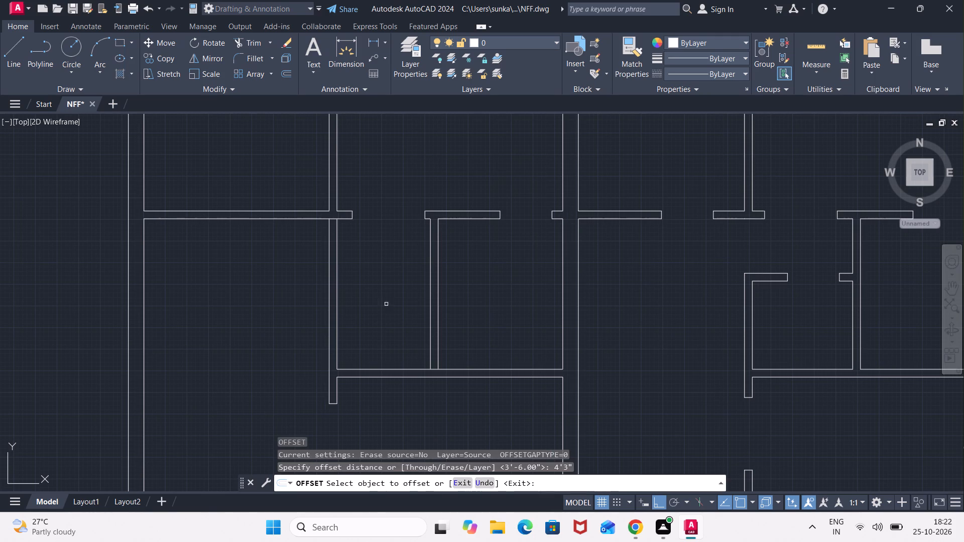
{"action": "left_click", "coordinate": [384, 368]}
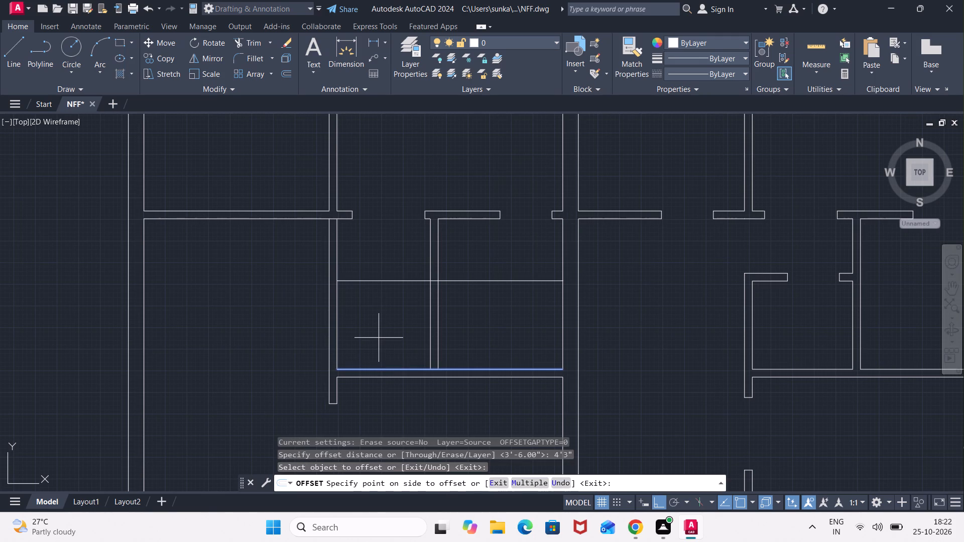
{"action": "left_click", "coordinate": [381, 329]}
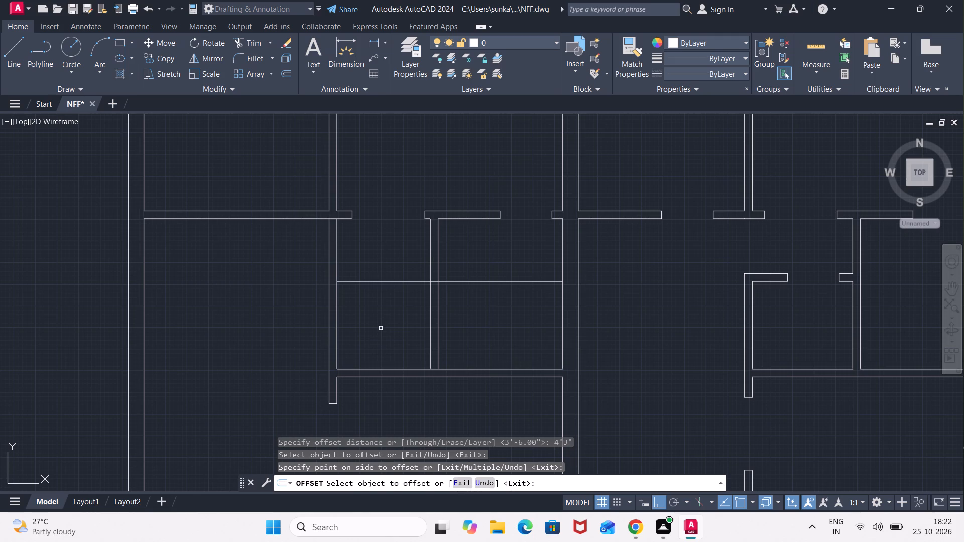
{"action": "key", "text": "Escape"}
Trim the new cross line back to the partition's west face and clear the south wall line between the partition faces.
{"action": "type", "text": "TR"}
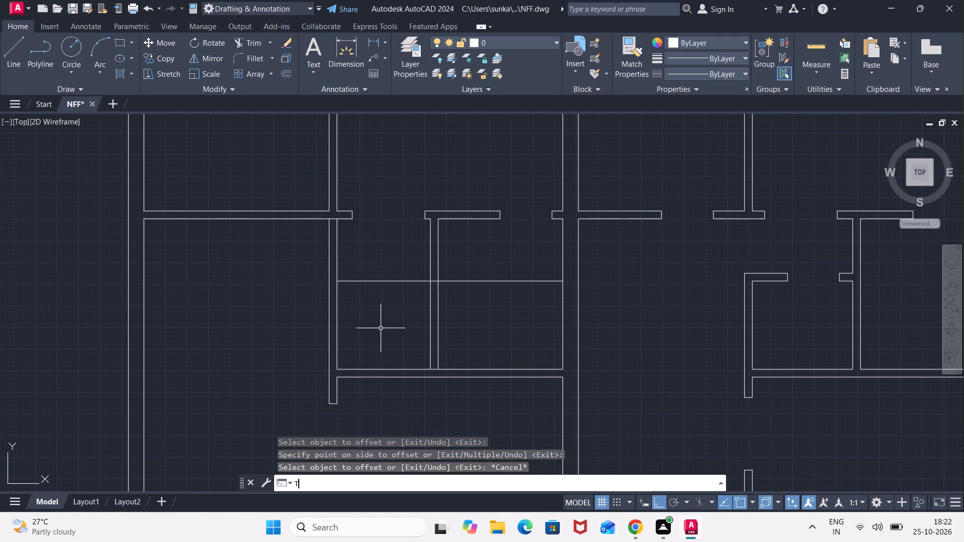
{"action": "key", "text": "Return"}
{"action": "left_click", "coordinate": [488, 282]}
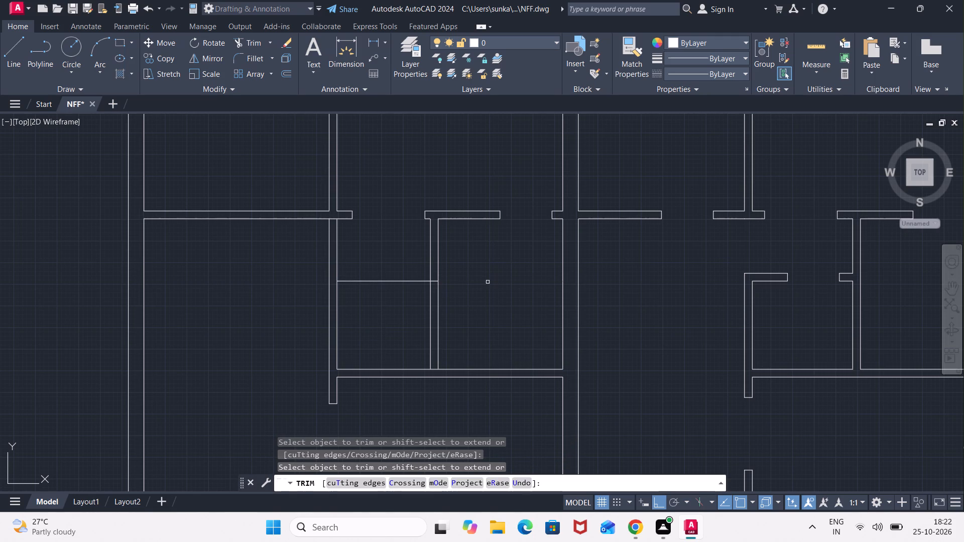
{"action": "scroll", "coordinate": [450, 286], "scroll_direction": "up", "scroll_amount": 1}
{"action": "left_click", "coordinate": [425, 285]}
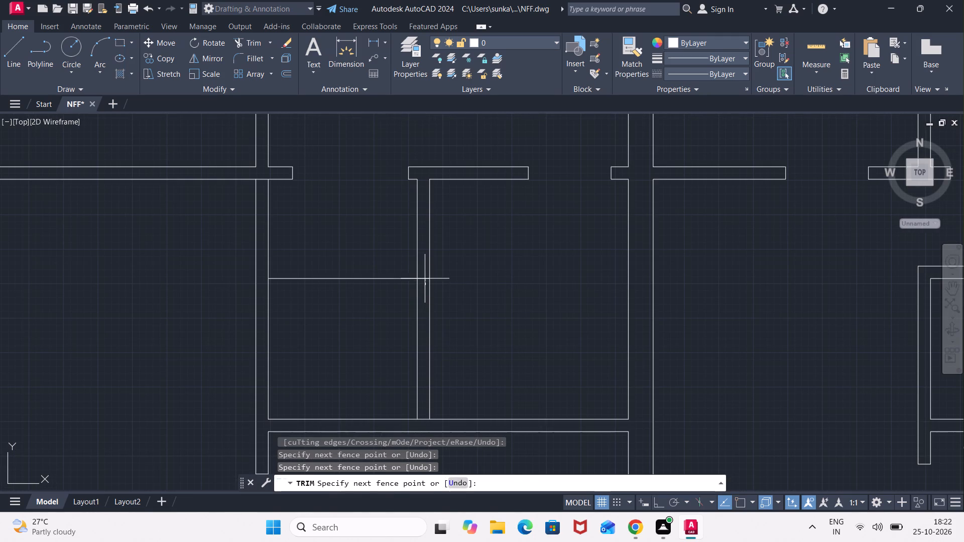
{"action": "left_click", "coordinate": [425, 274]}
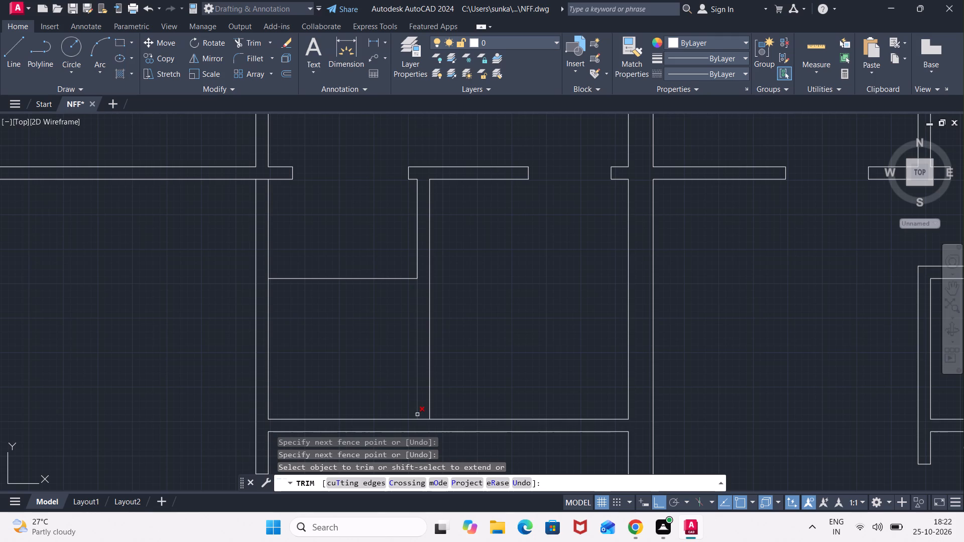
{"action": "left_click", "coordinate": [423, 421]}
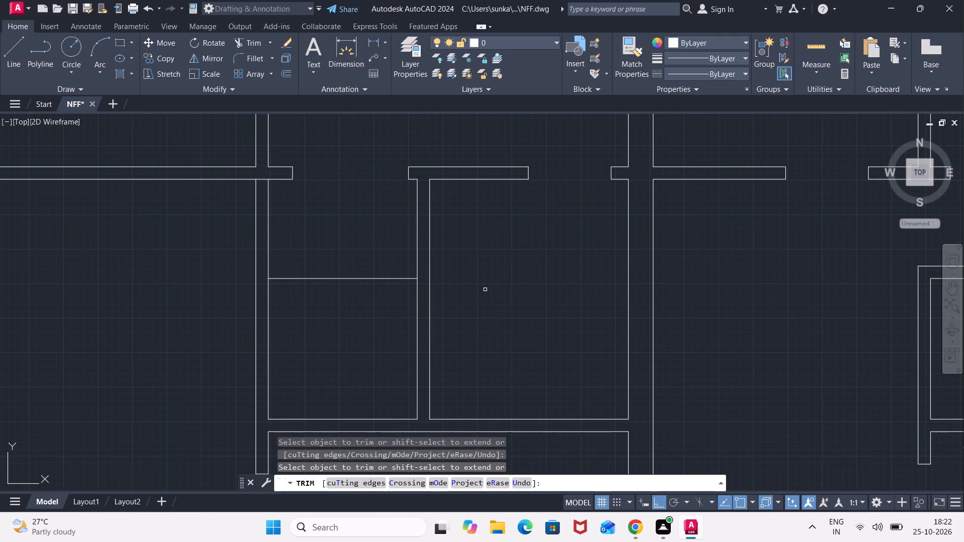
{"action": "key", "text": "Escape"}
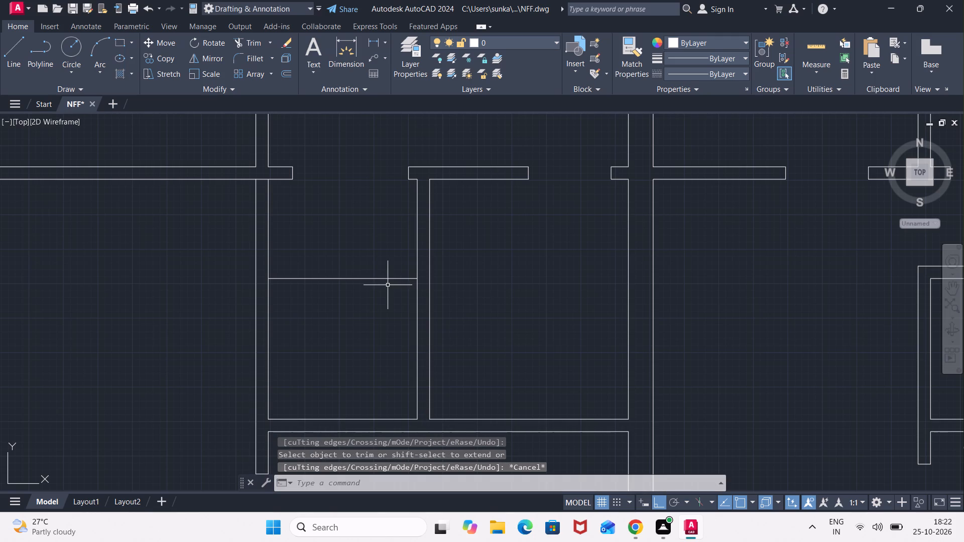
Stretch the west end of the new cross line to the far face of the adjoining west wall.
{"action": "left_click", "coordinate": [388, 278]}
{"action": "left_click", "coordinate": [267, 280]}
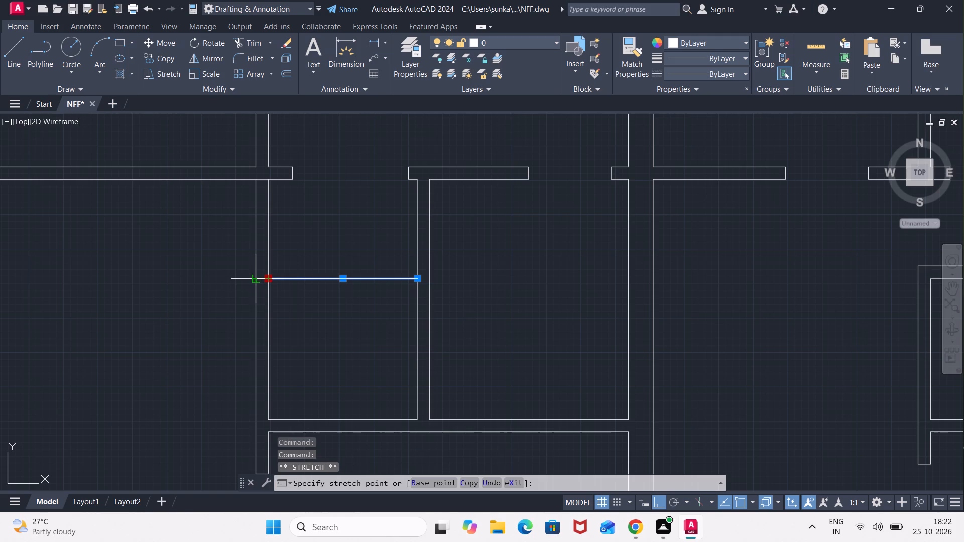
{"action": "left_click", "coordinate": [255, 282]}
{"action": "key", "text": "Escape"}
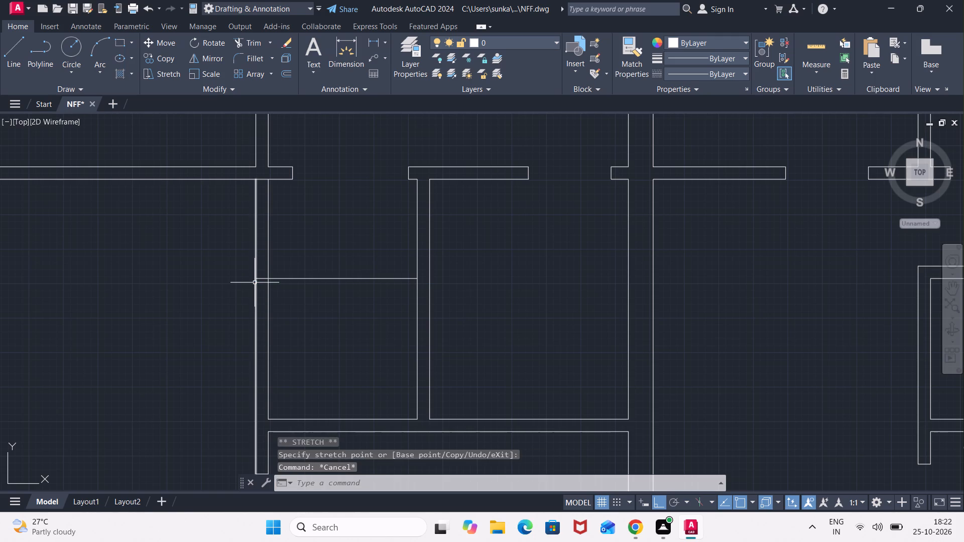
Offset the cross line between the west wall and the partition 4.5" to the north.
{"action": "key", "text": "o"}
{"action": "key", "text": "Return"}
{"action": "type", "text": "4.5\""}
{"action": "key", "text": "Return"}
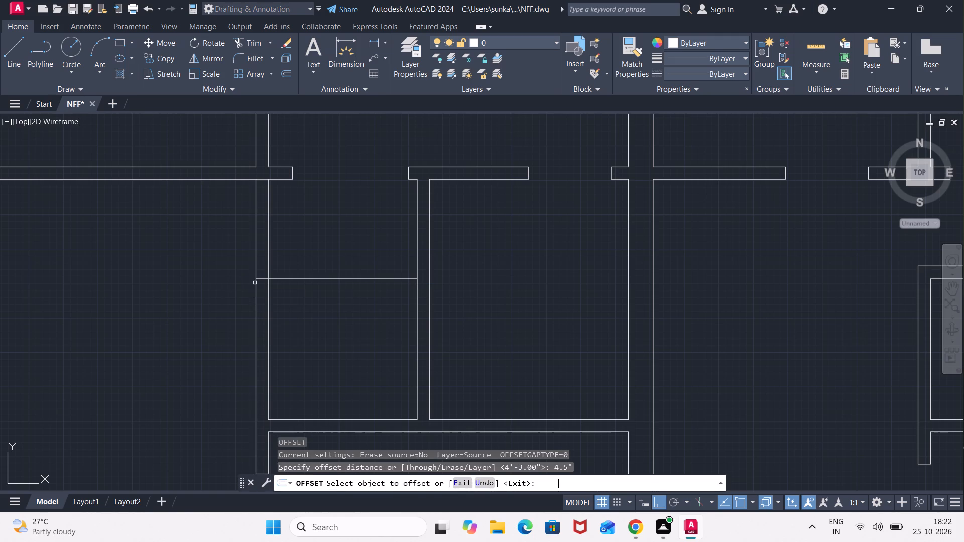
{"action": "left_click", "coordinate": [278, 277]}
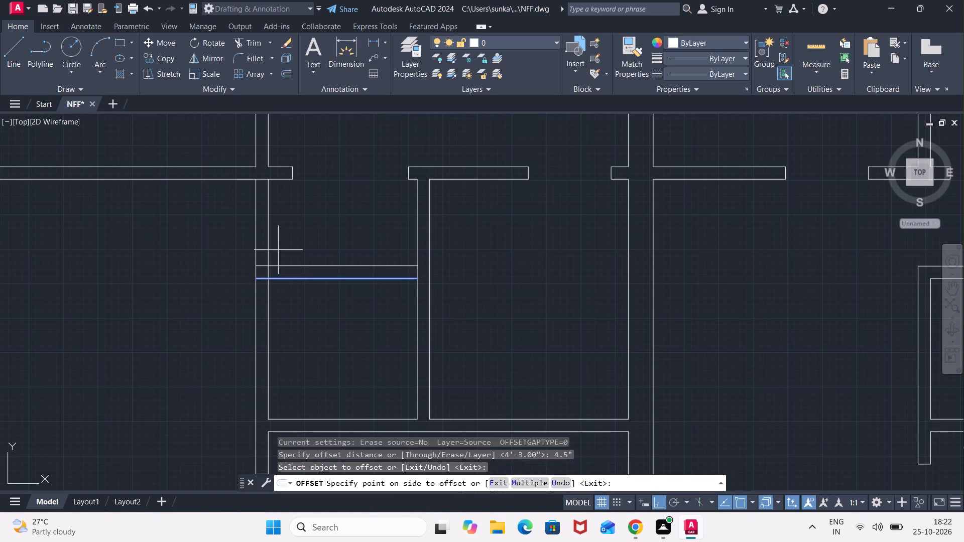
{"action": "left_click", "coordinate": [278, 250]}
{"action": "key", "text": "Escape"}
Trim both faces of the small room's west wall north of the new cross wall and clean up their northwest corner.
{"action": "type", "text": "TR"}
{"action": "key", "text": "Return"}
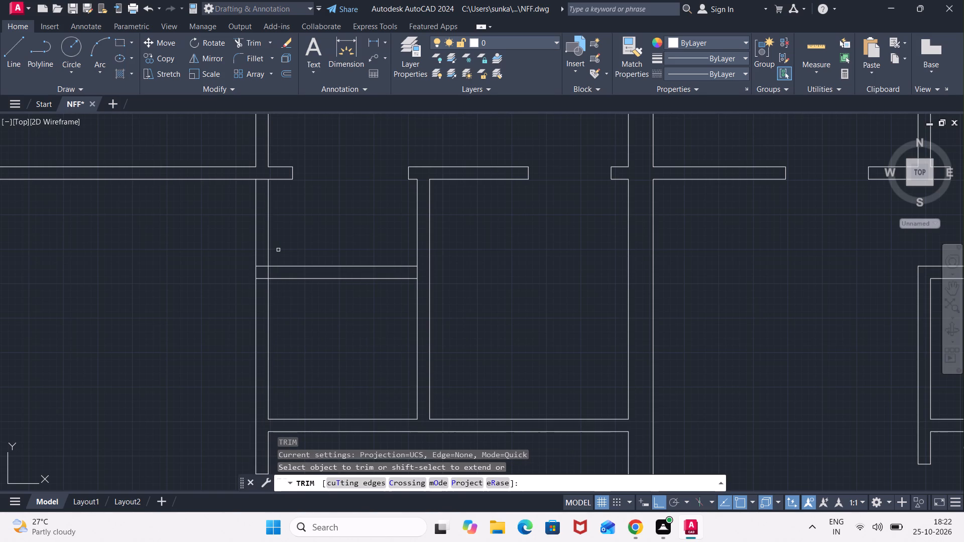
{"action": "left_click", "coordinate": [270, 232]}
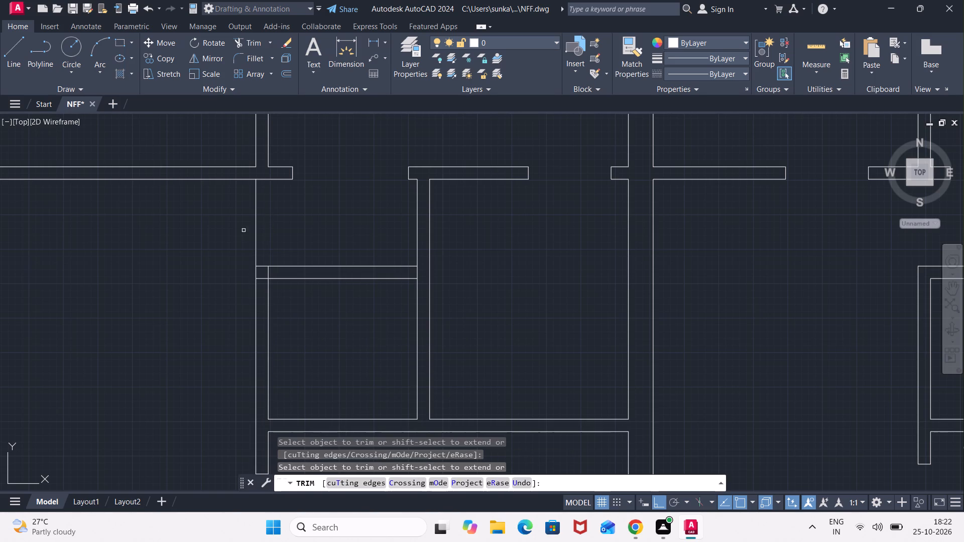
{"action": "left_click", "coordinate": [244, 230]}
{"action": "left_click", "coordinate": [270, 226]}
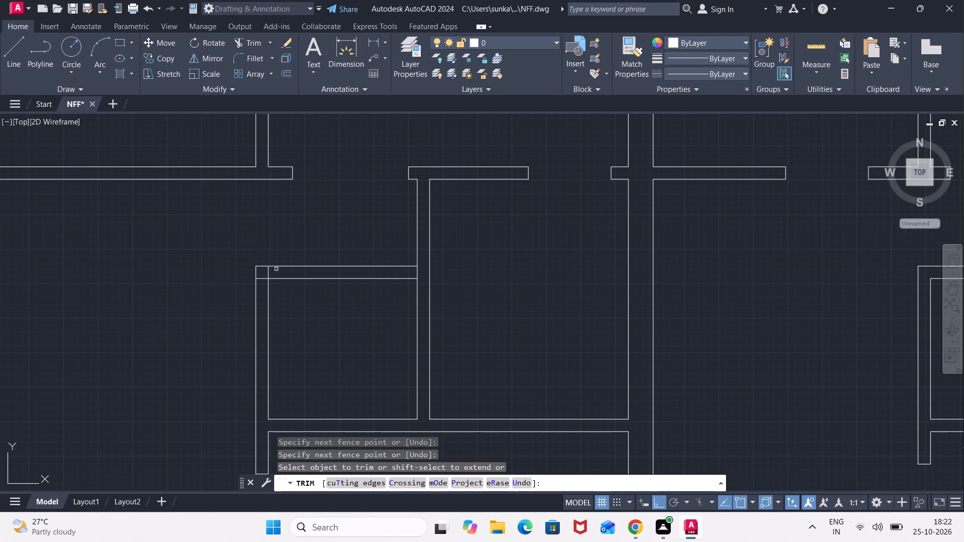
{"action": "scroll", "coordinate": [276, 273], "scroll_direction": "up", "scroll_amount": 2}
{"action": "left_click", "coordinate": [272, 273]}
{"action": "left_click", "coordinate": [237, 270]}
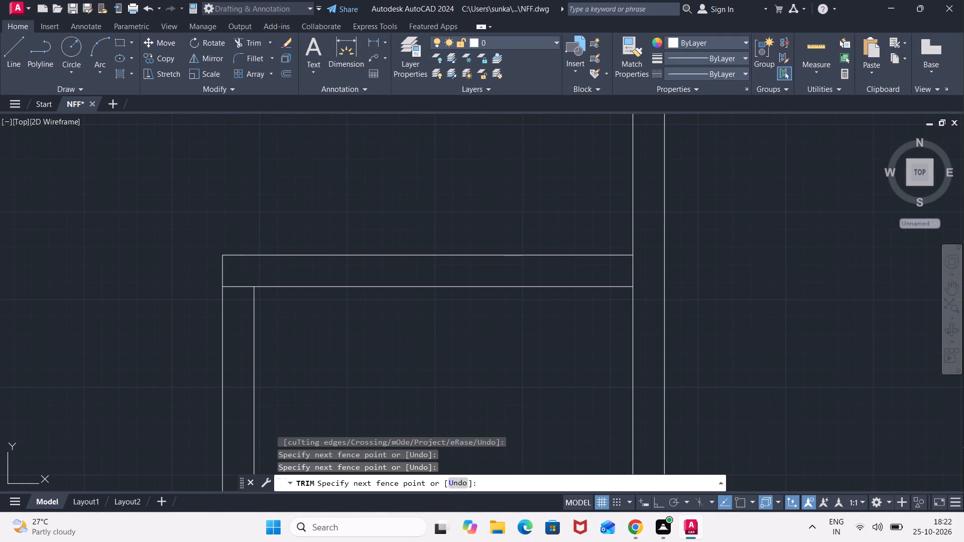
{"action": "left_click", "coordinate": [237, 269]}
{"action": "left_click", "coordinate": [241, 301]}
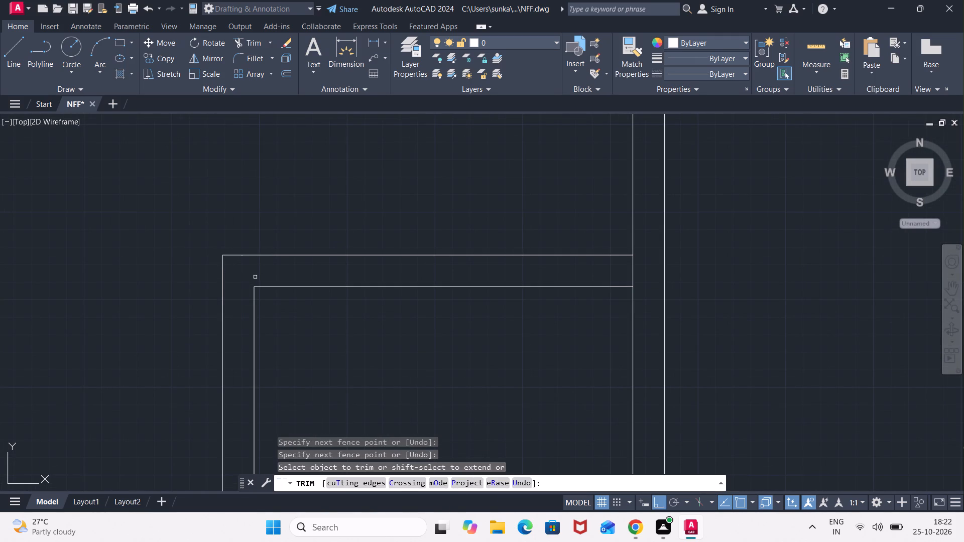
Trim the partition's west face between the two cross wall lines to open their junction.
{"action": "scroll", "coordinate": [287, 277], "scroll_direction": "down", "scroll_amount": 1}
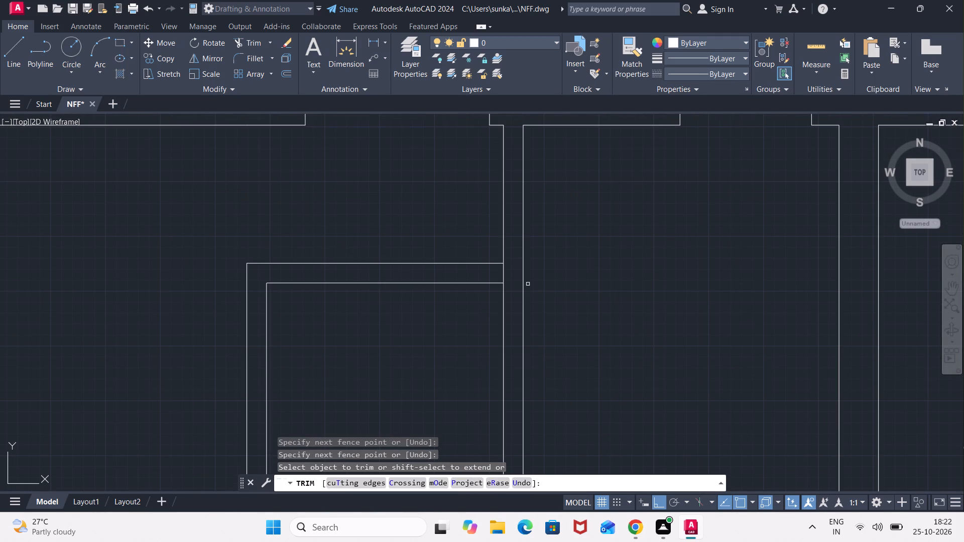
{"action": "left_click", "coordinate": [499, 276]}
{"action": "left_click", "coordinate": [502, 276]}
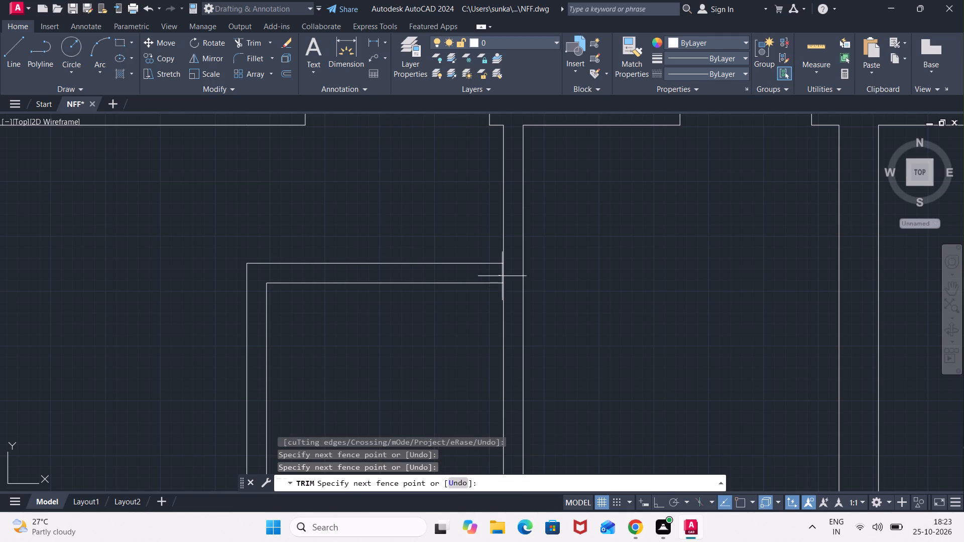
{"action": "left_click", "coordinate": [503, 276]}
{"action": "scroll", "coordinate": [537, 233], "scroll_direction": "down", "scroll_amount": 1}
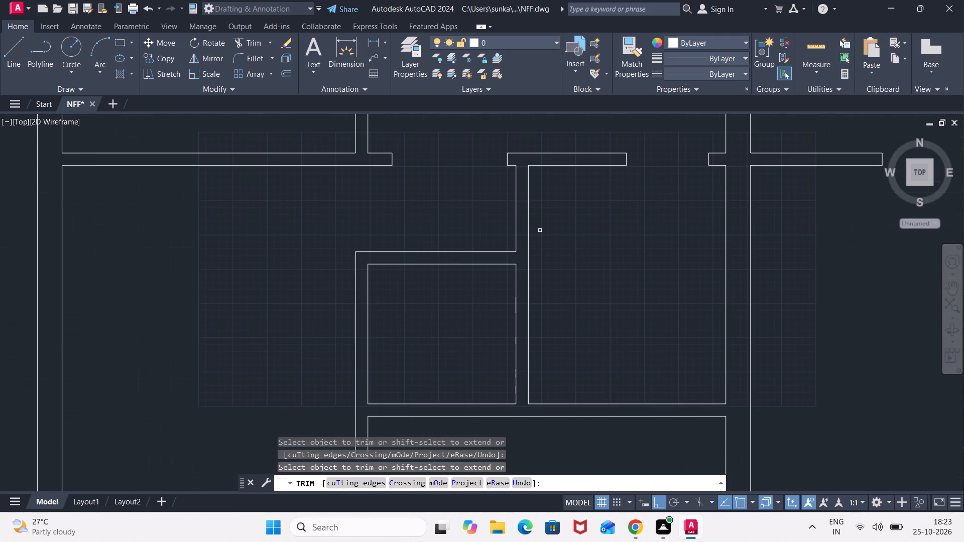
{"action": "scroll", "coordinate": [543, 226], "scroll_direction": "down", "scroll_amount": 1}
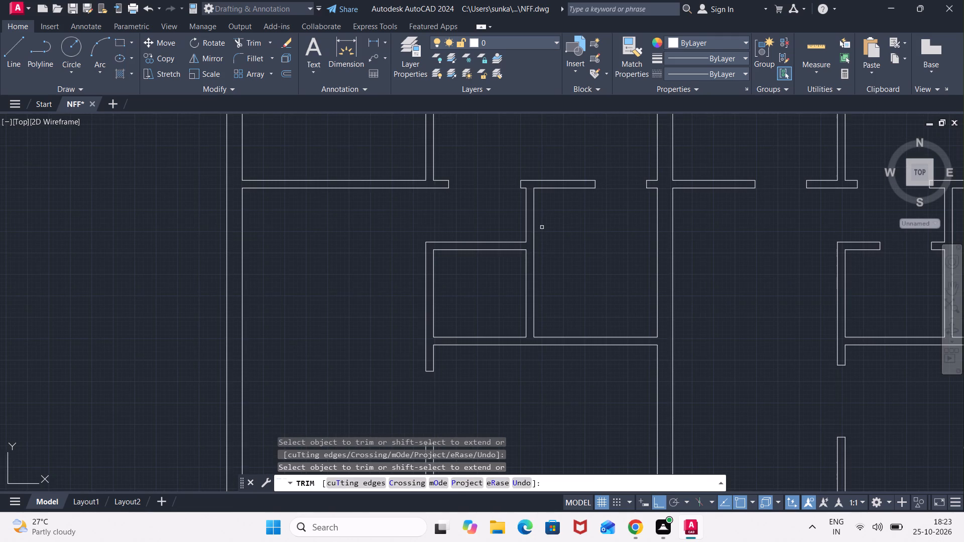
{"action": "middle_click_drag", "start_coordinate": [543, 226], "coordinate": [570, 258]}
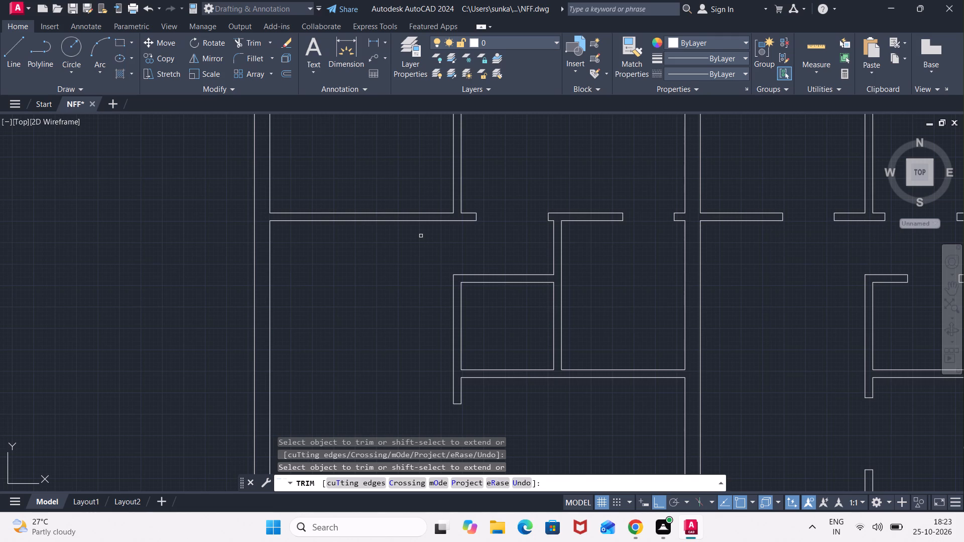
{"action": "key", "text": "Escape"}
Draw a jamb line across the northwest room's south wall, just west of the north-south partition.
{"action": "key", "text": "l"}
{"action": "key", "text": "Return"}
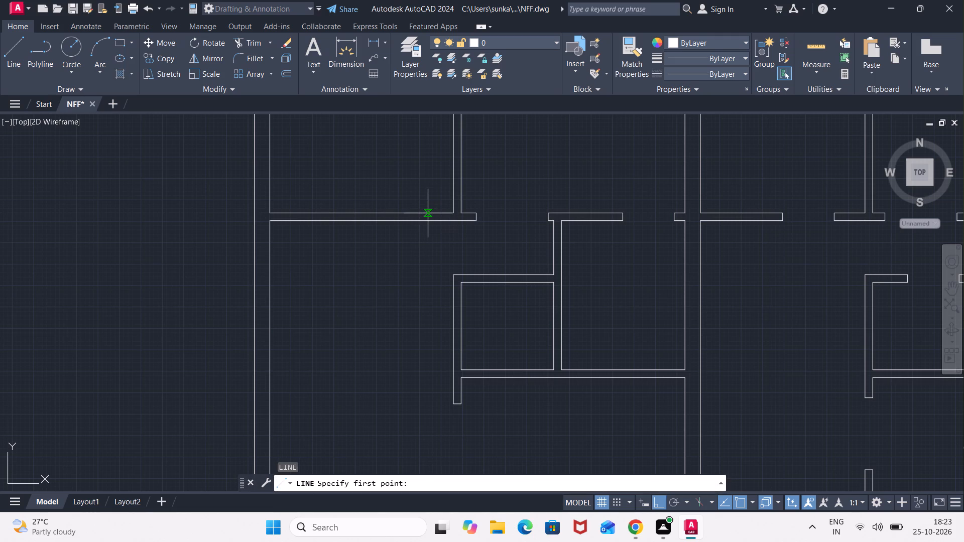
{"action": "left_click", "coordinate": [428, 213]}
{"action": "left_click", "coordinate": [427, 218]}
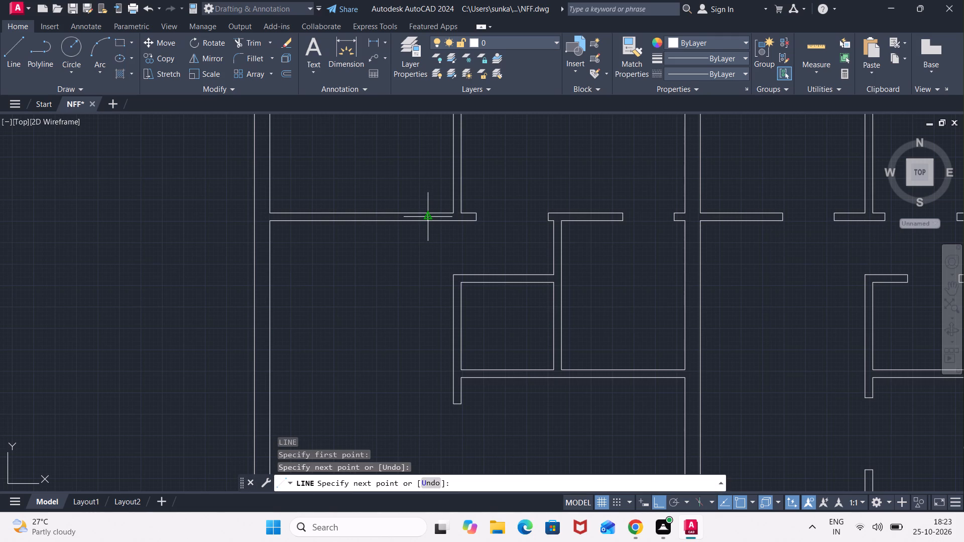
{"action": "scroll", "coordinate": [427, 220], "scroll_direction": "up", "scroll_amount": 2}
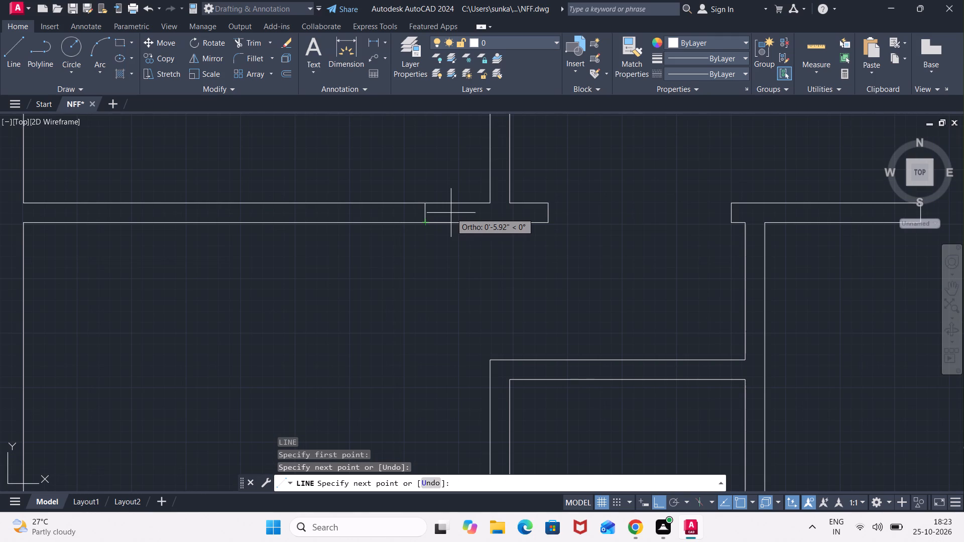
{"action": "key", "text": "Escape"}
Offset the new jamb line 2'6" to the west to mark the other side of the door opening.
{"action": "key", "text": "o"}
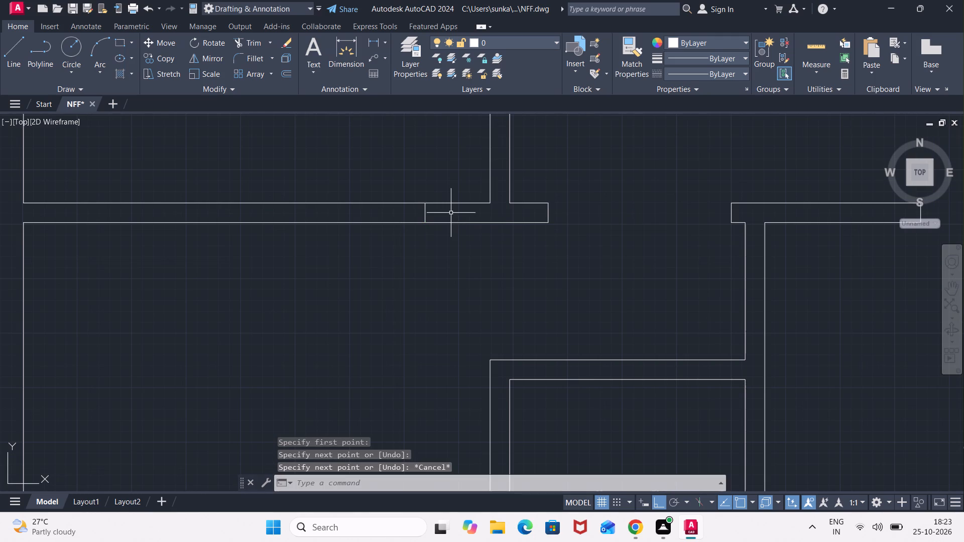
{"action": "key", "text": "Return"}
{"action": "type", "text": "2'"}
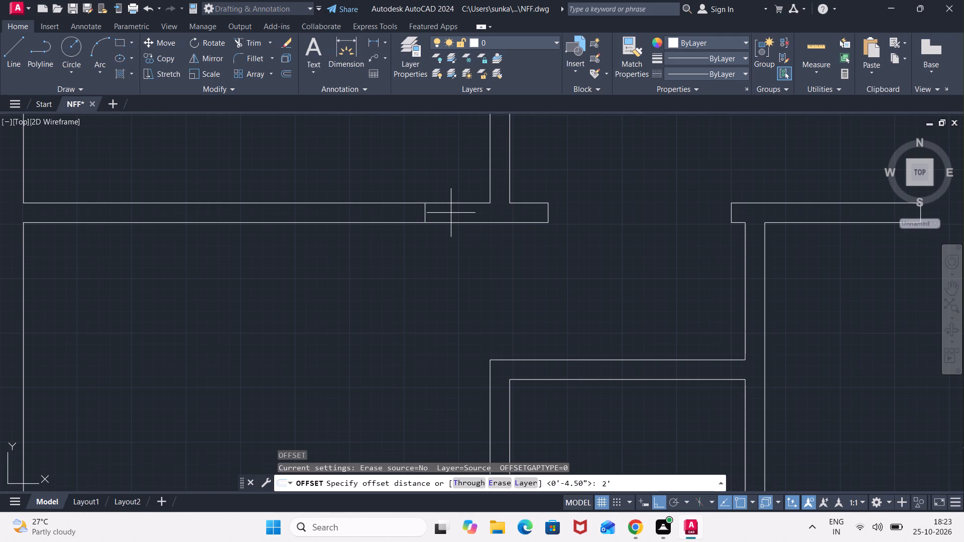
{"action": "type", "text": "6\""}
{"action": "key", "text": "Return"}
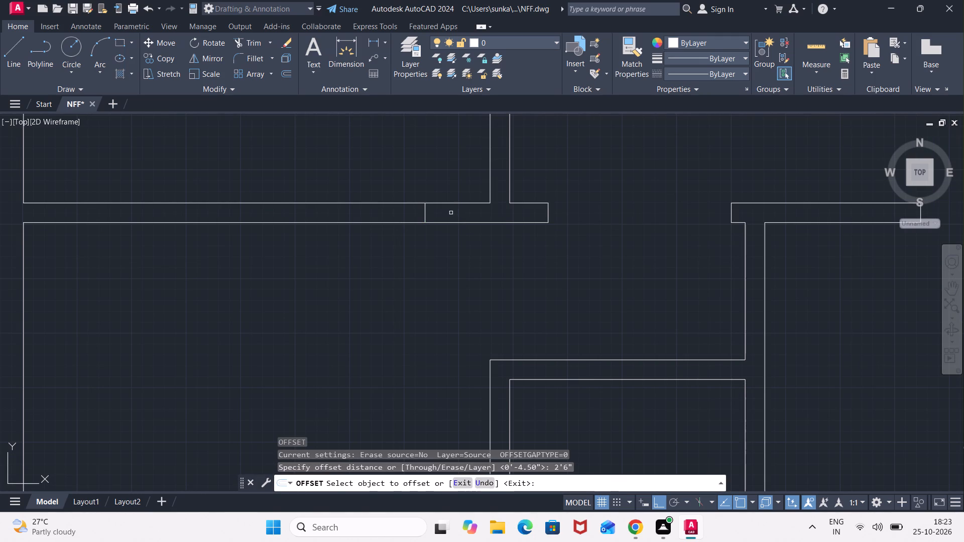
{"action": "left_click", "coordinate": [425, 211]}
{"action": "left_click", "coordinate": [336, 217]}
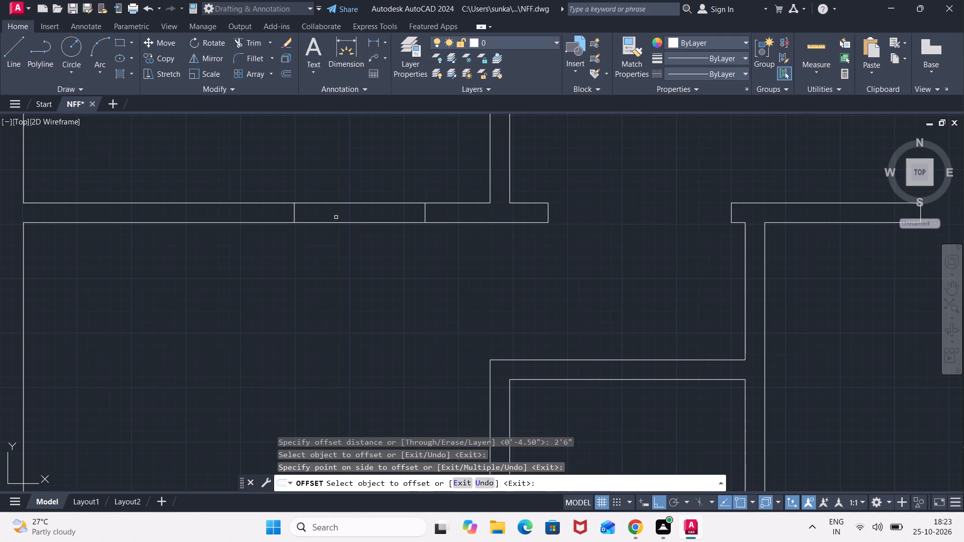
{"action": "key", "text": "Escape"}
Trim both wall faces between the two jamb lines to cut the northwest room's door opening.
{"action": "type", "text": "TR"}
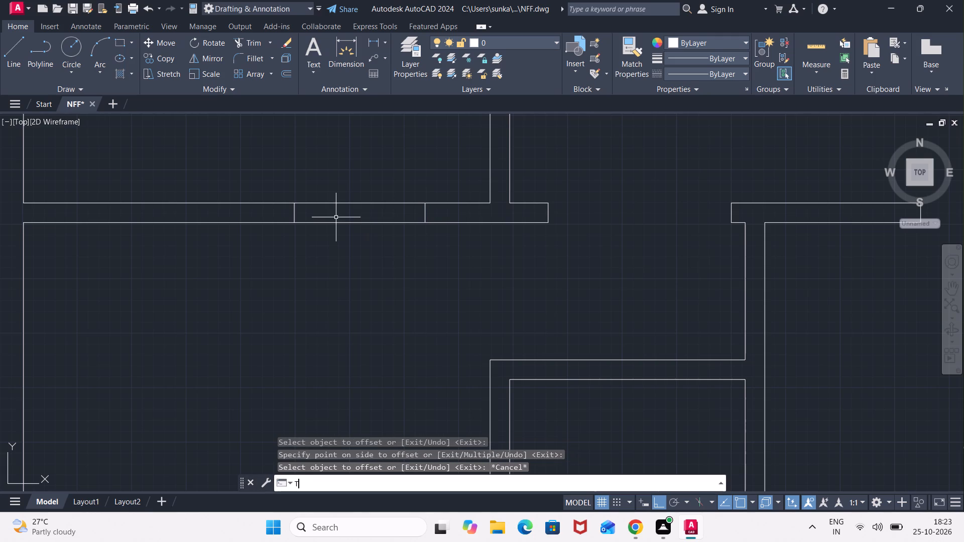
{"action": "key", "text": "Return"}
{"action": "left_click", "coordinate": [359, 241]}
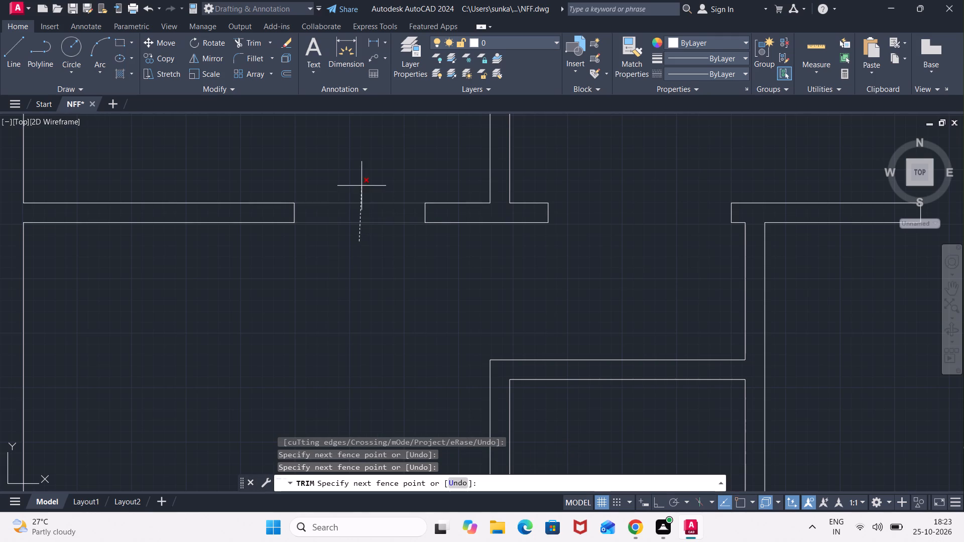
{"action": "left_click", "coordinate": [361, 186]}
{"action": "scroll", "coordinate": [361, 186], "scroll_direction": "down", "scroll_amount": 3}
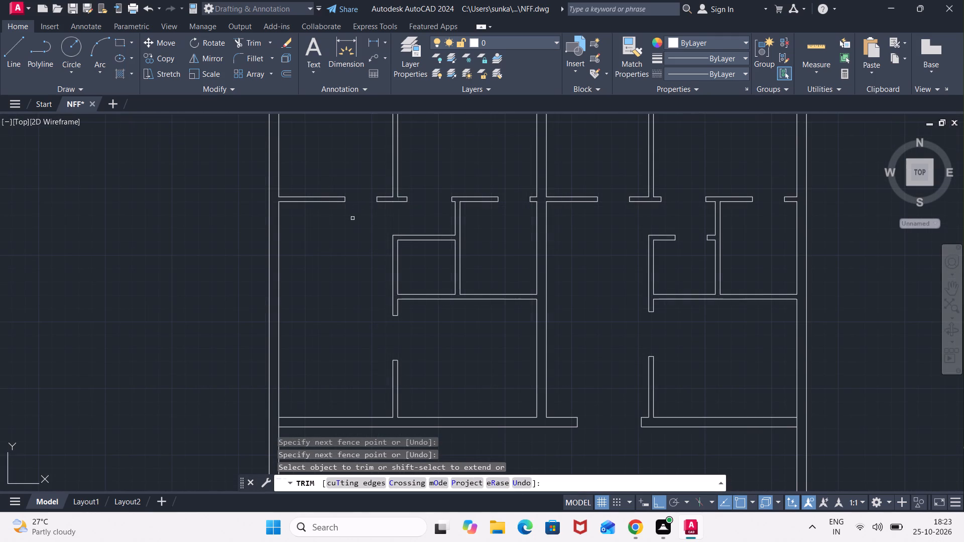
{"action": "scroll", "coordinate": [365, 269], "scroll_direction": "up", "scroll_amount": 1}
{"action": "key", "text": "Escape"}
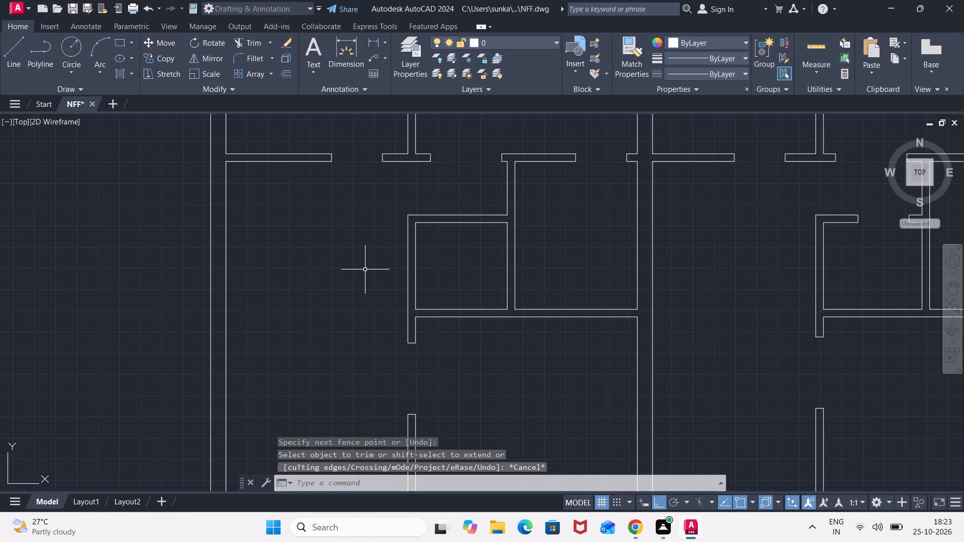
Draw a jamb line across the small room's north wall, near its east end.
{"action": "scroll", "coordinate": [457, 230], "scroll_direction": "up", "scroll_amount": 1}
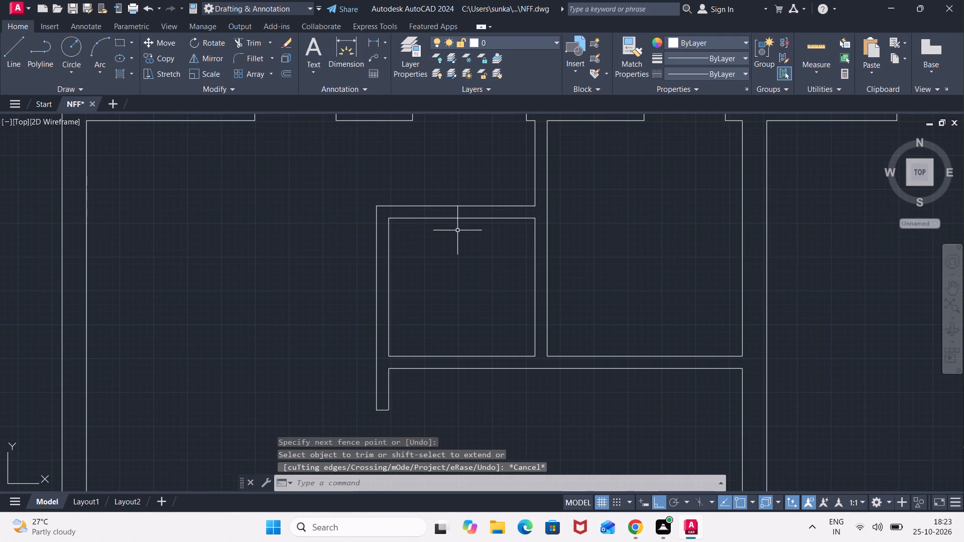
{"action": "key", "text": "l"}
{"action": "key", "text": "Return"}
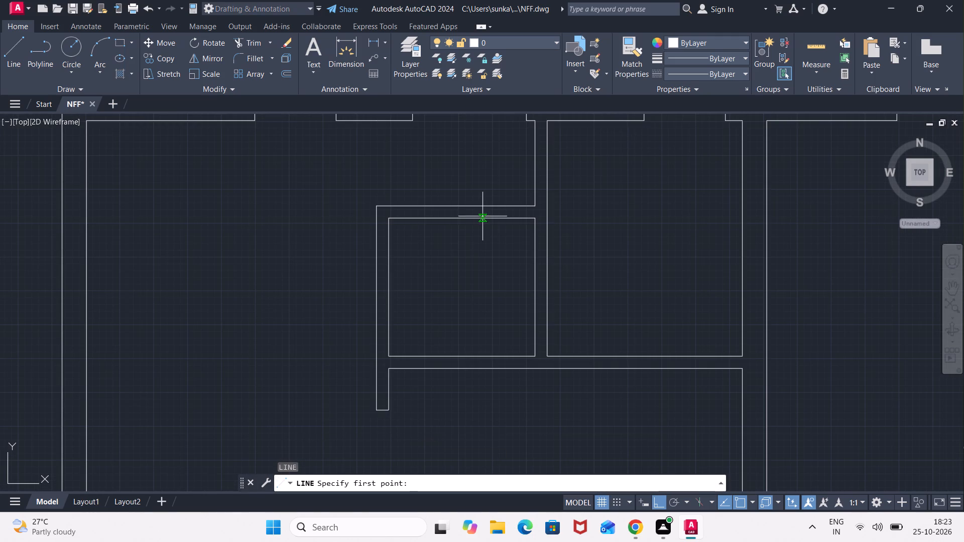
{"action": "left_click", "coordinate": [501, 206]}
{"action": "left_click", "coordinate": [502, 216]}
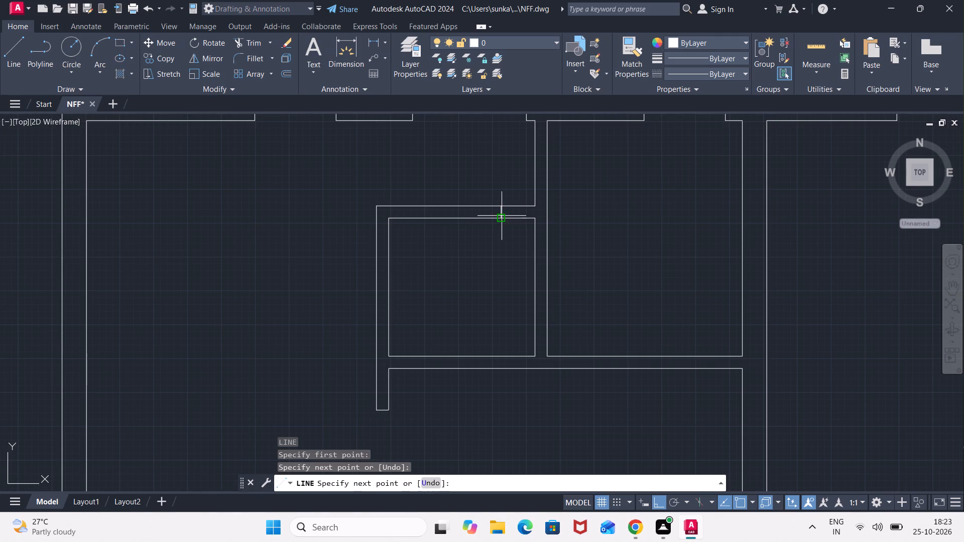
{"action": "key", "text": "Escape"}
Offset the small room's jamb line 2'6" to the west.
{"action": "key", "text": "o"}
{"action": "key", "text": "Return"}
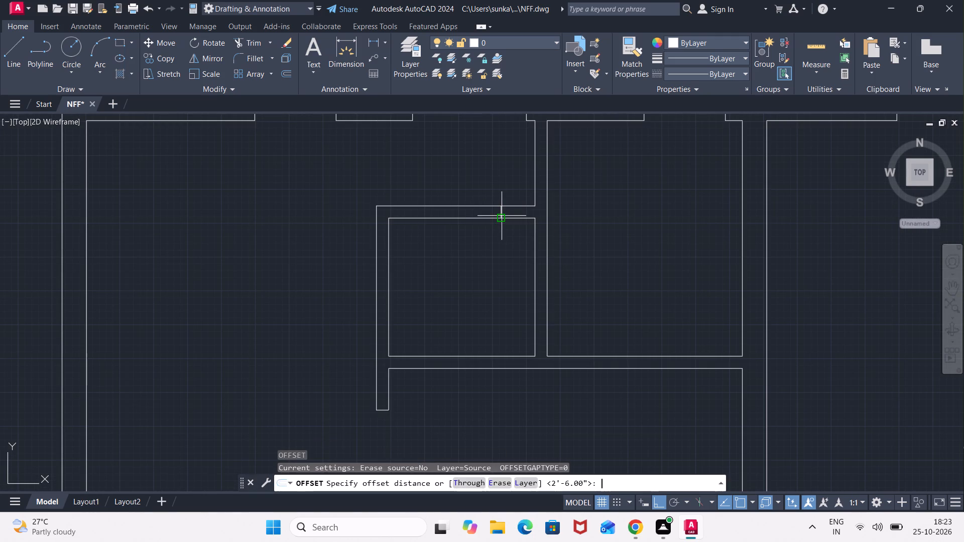
{"action": "type", "text": "2'6\""}
{"action": "key", "text": "Return"}
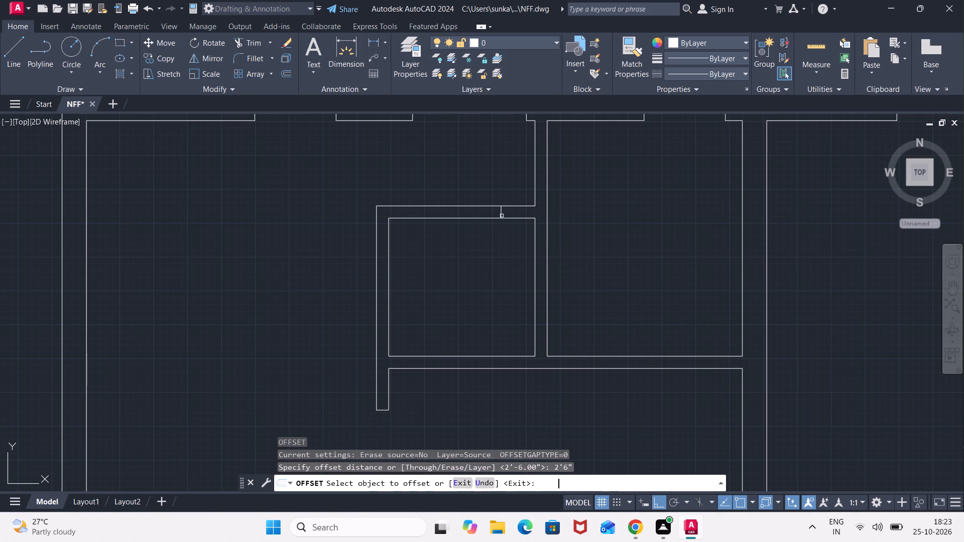
{"action": "scroll", "coordinate": [502, 216], "scroll_direction": "up", "scroll_amount": 2}
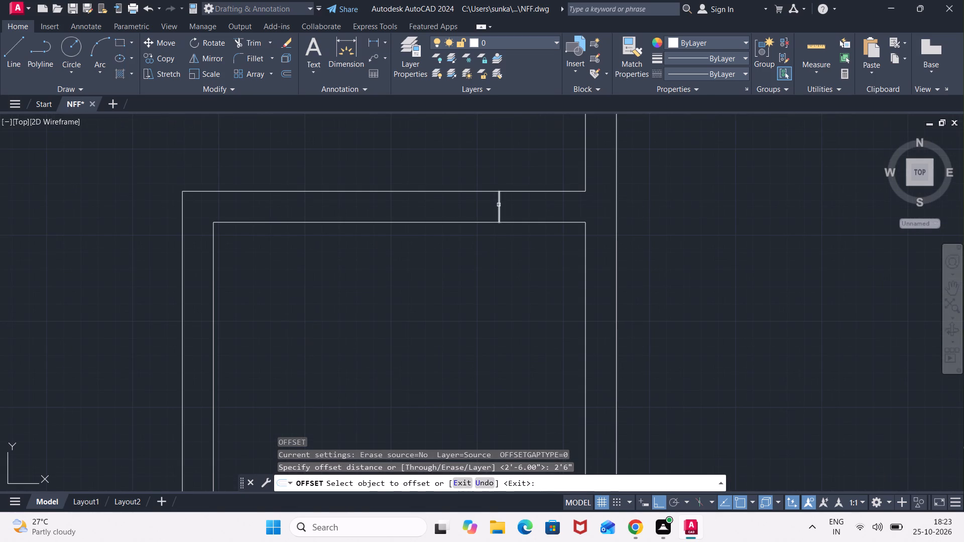
{"action": "left_click", "coordinate": [499, 205]}
{"action": "left_click", "coordinate": [420, 211]}
{"action": "scroll", "coordinate": [419, 211], "scroll_direction": "down", "scroll_amount": 2}
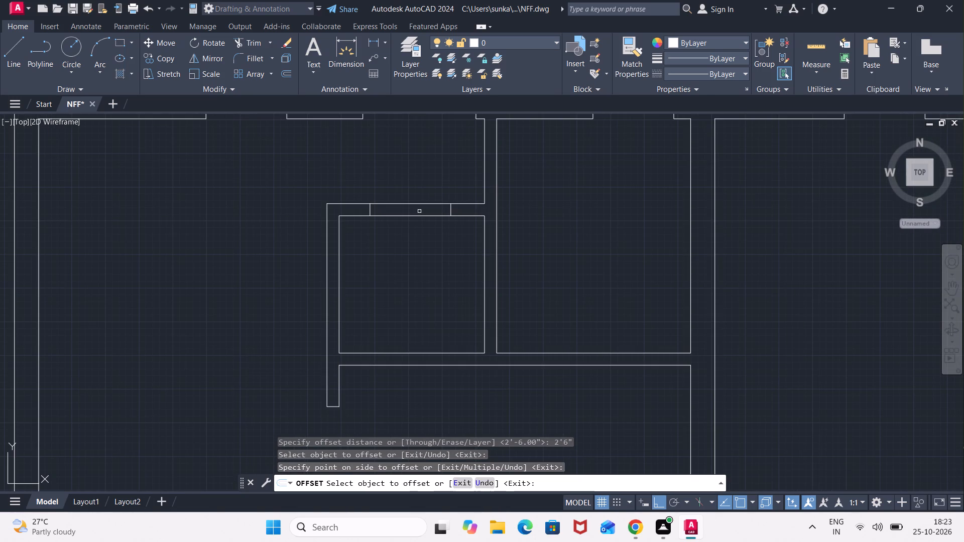
{"action": "key", "text": "Escape"}
Trim both faces of the small room's north wall between the jamb lines to cut its door opening.
{"action": "type", "text": "TR"}
{"action": "key", "text": "Return"}
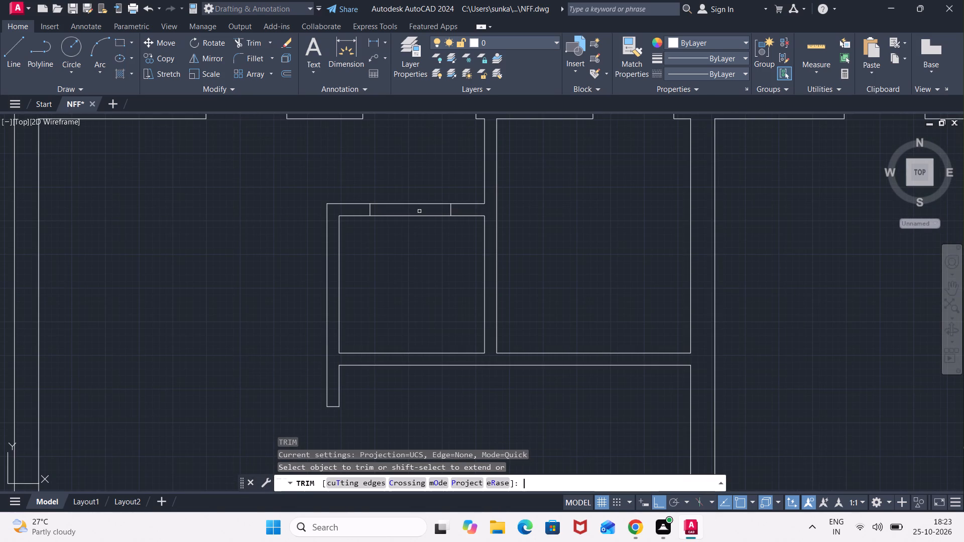
{"action": "left_click", "coordinate": [417, 230]}
{"action": "left_click", "coordinate": [411, 187]}
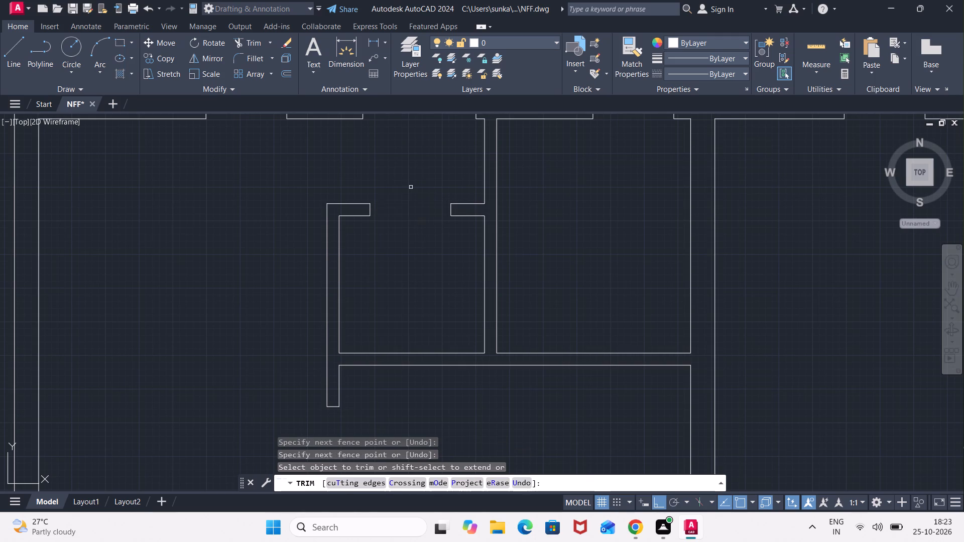
{"action": "scroll", "coordinate": [411, 187], "scroll_direction": "down", "scroll_amount": 1}
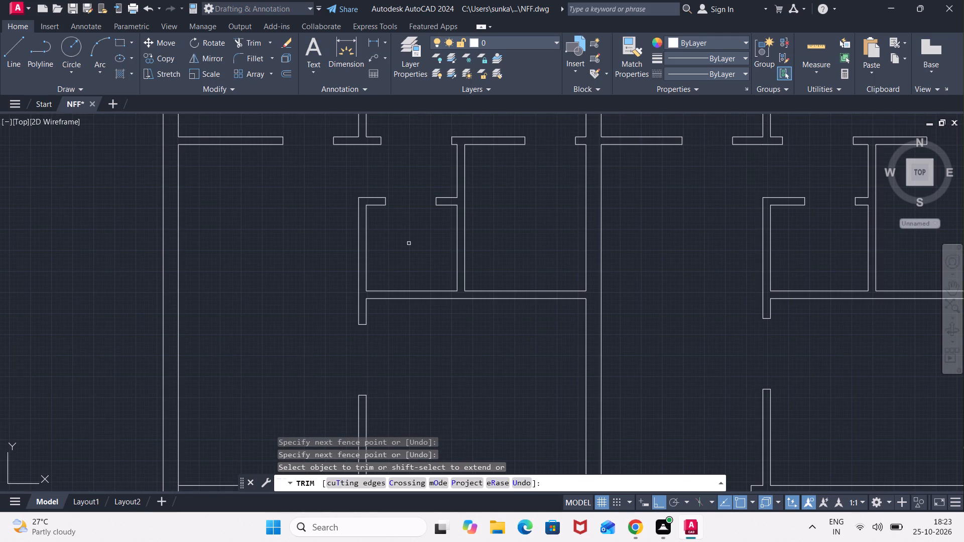
{"action": "scroll", "coordinate": [425, 340], "scroll_direction": "down", "scroll_amount": 2}
{"action": "middle_click_drag", "start_coordinate": [425, 340], "coordinate": [433, 328]}
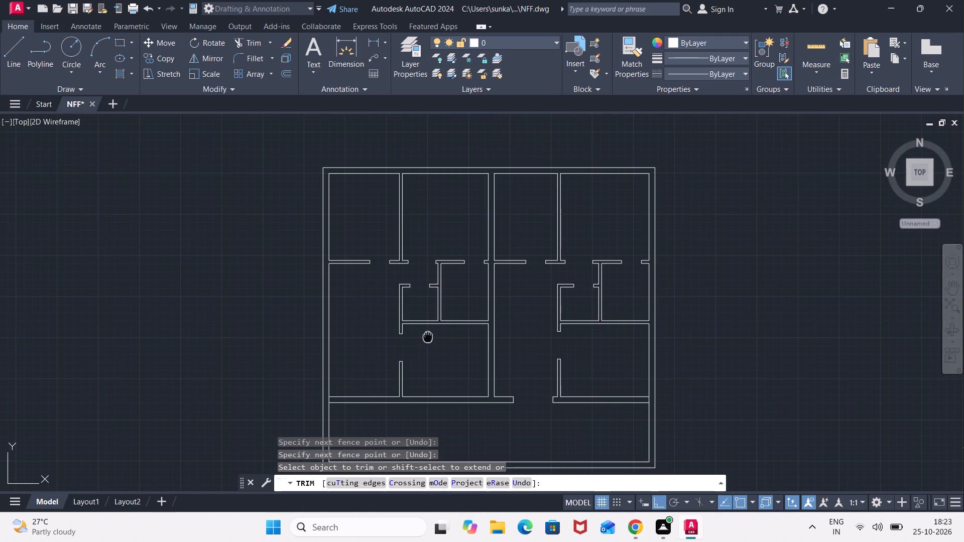
{"action": "middle_click_drag", "start_coordinate": [433, 328], "coordinate": [363, 178]}
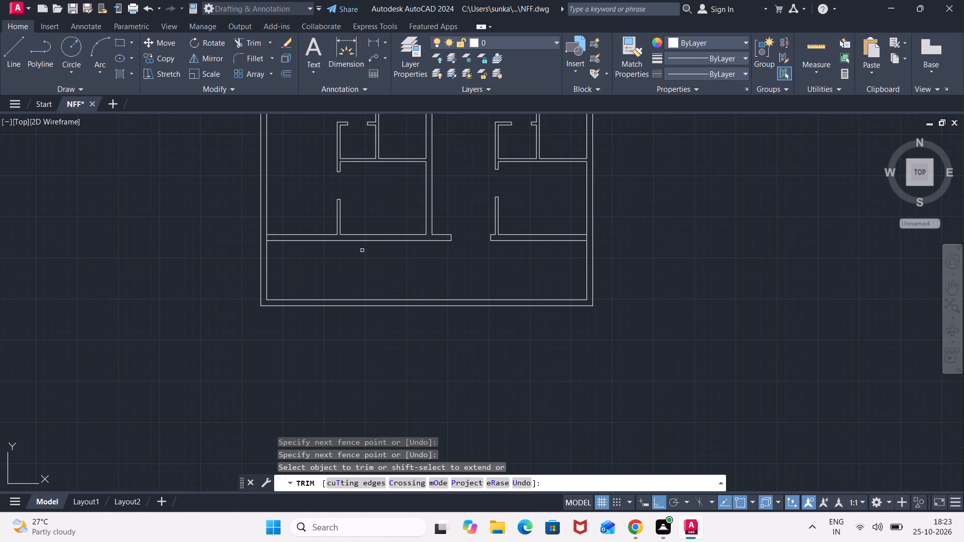
Trim the outer wall's inner face at the east and west ends of the middle wall bounding the south room.
{"action": "middle_click_drag", "start_coordinate": [426, 273], "coordinate": [235, 249]}
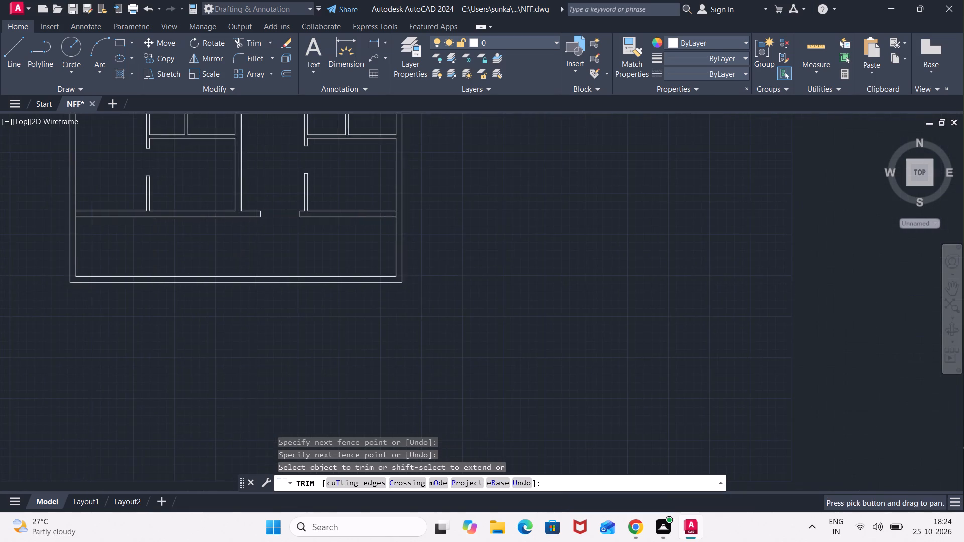
{"action": "scroll", "coordinate": [338, 244], "scroll_direction": "up", "scroll_amount": 2}
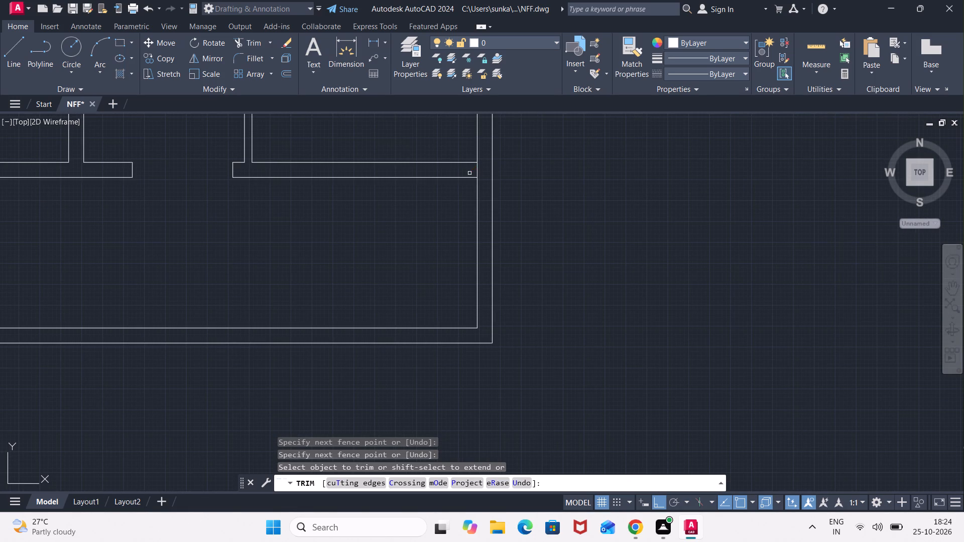
{"action": "left_click", "coordinate": [477, 169]}
{"action": "scroll", "coordinate": [421, 216], "scroll_direction": "down", "scroll_amount": 2}
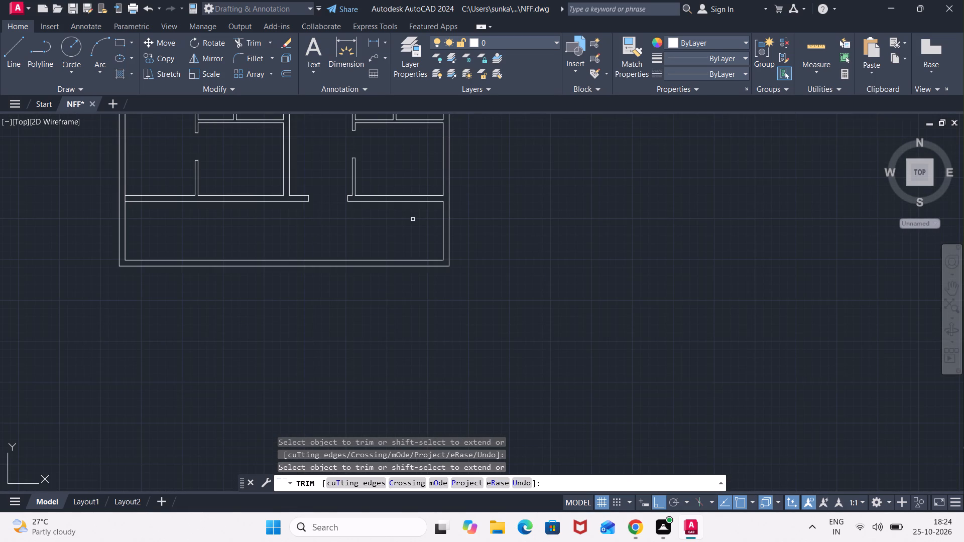
{"action": "scroll", "coordinate": [159, 197], "scroll_direction": "up", "scroll_amount": 2}
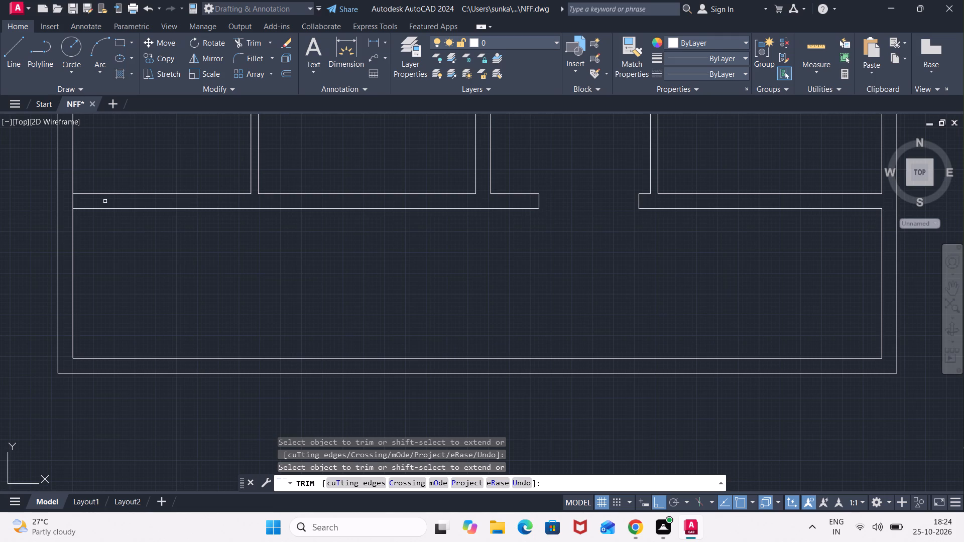
{"action": "left_click", "coordinate": [80, 202]}
{"action": "left_click", "coordinate": [64, 204]}
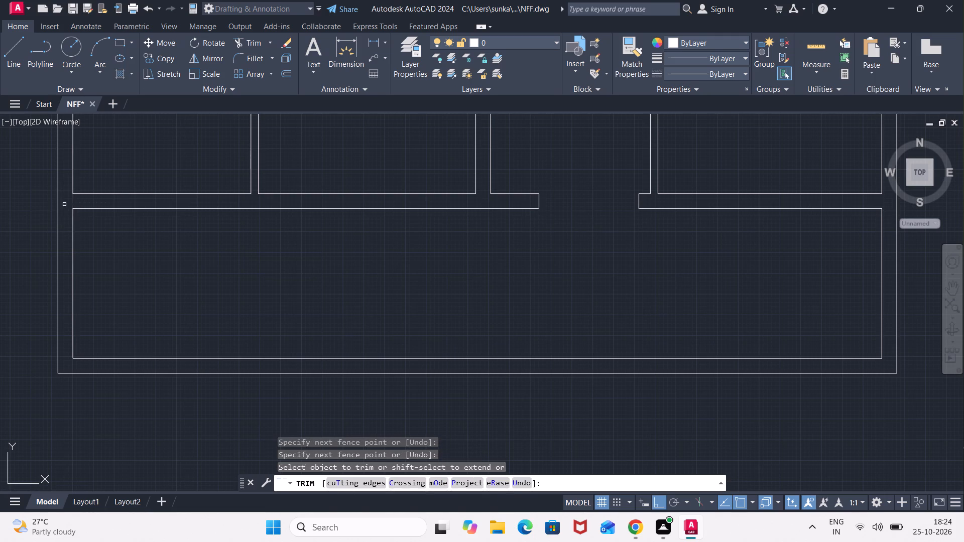
{"action": "scroll", "coordinate": [71, 200], "scroll_direction": "down", "scroll_amount": 2}
{"action": "middle_click_drag", "start_coordinate": [89, 178], "coordinate": [201, 325]}
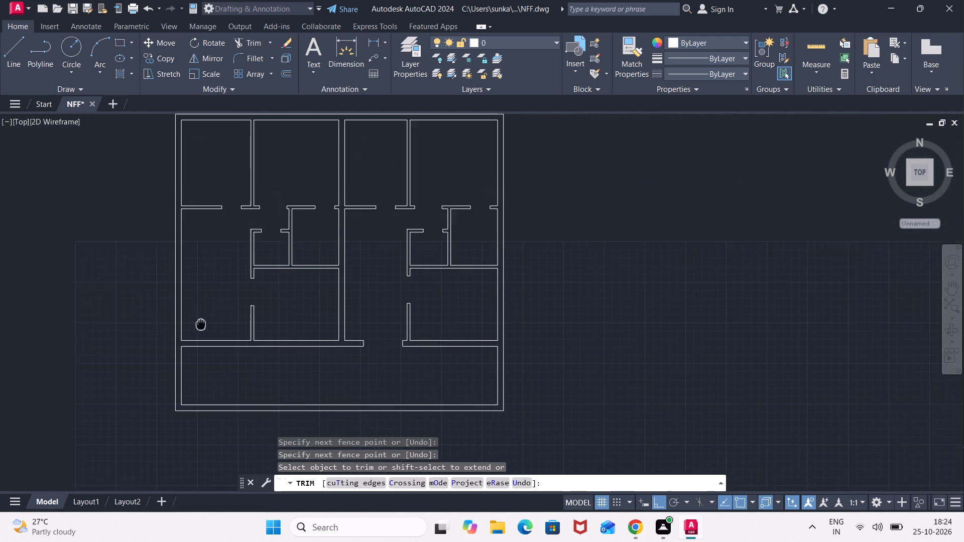
{"action": "middle_click_drag", "start_coordinate": [201, 325], "coordinate": [196, 322]}
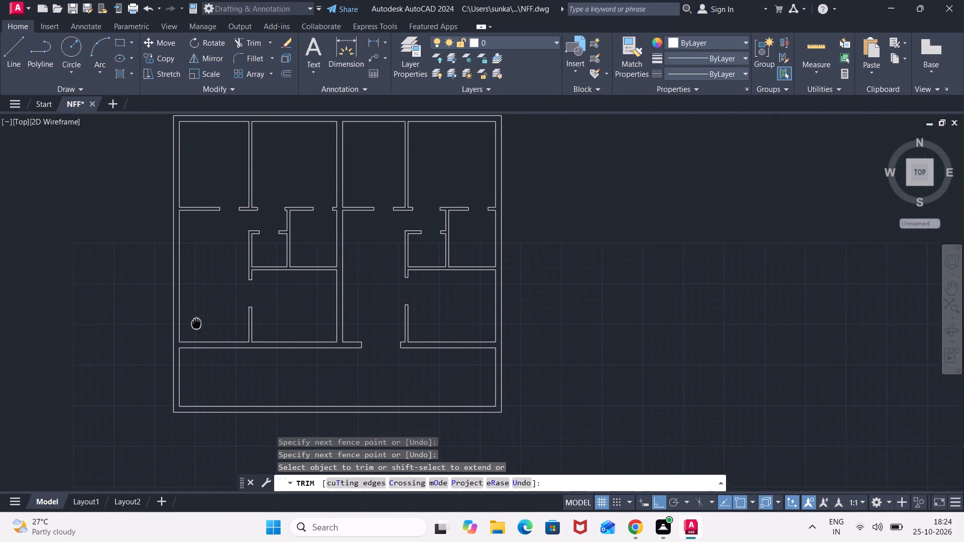
{"action": "middle_click_drag", "start_coordinate": [196, 322], "coordinate": [173, 260]}
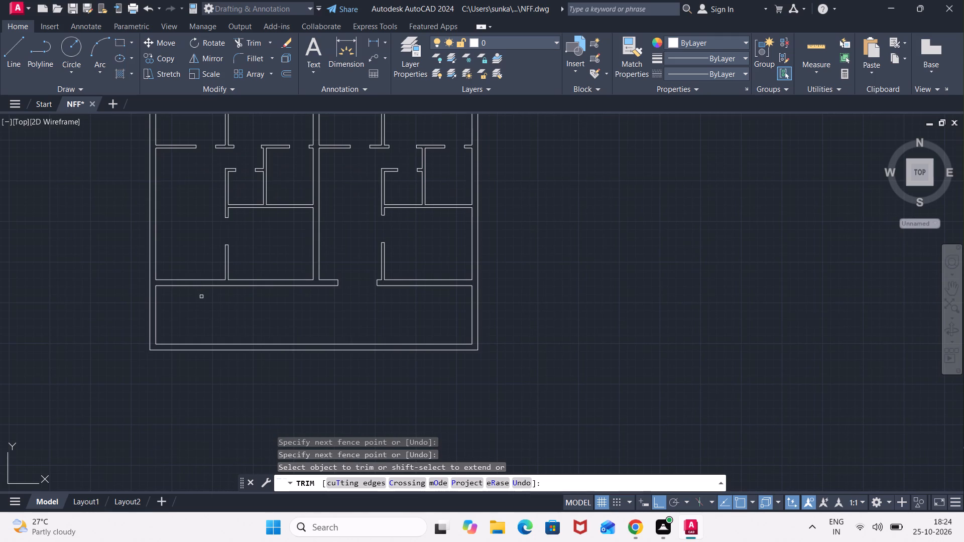
{"action": "middle_click_drag", "start_coordinate": [262, 324], "coordinate": [109, 219]}
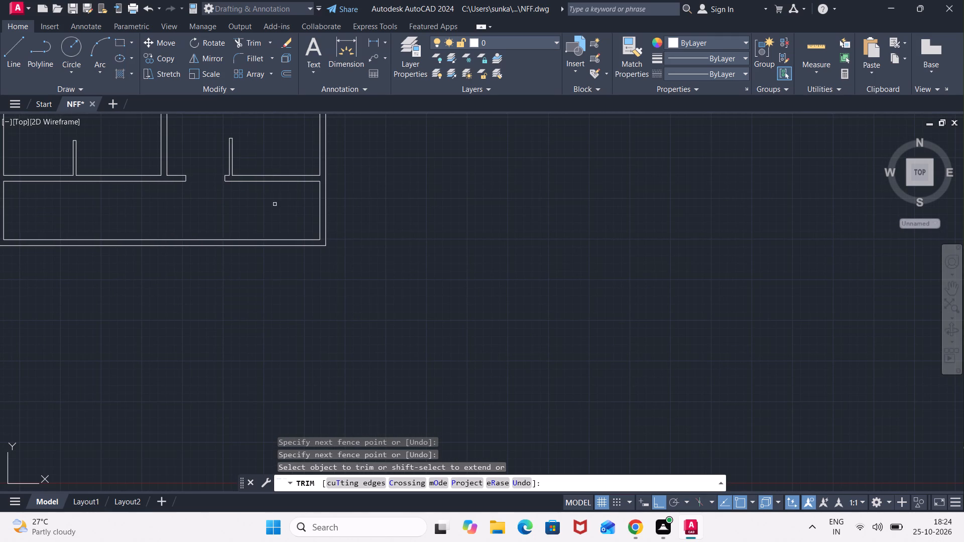
{"action": "key", "text": "Escape"}
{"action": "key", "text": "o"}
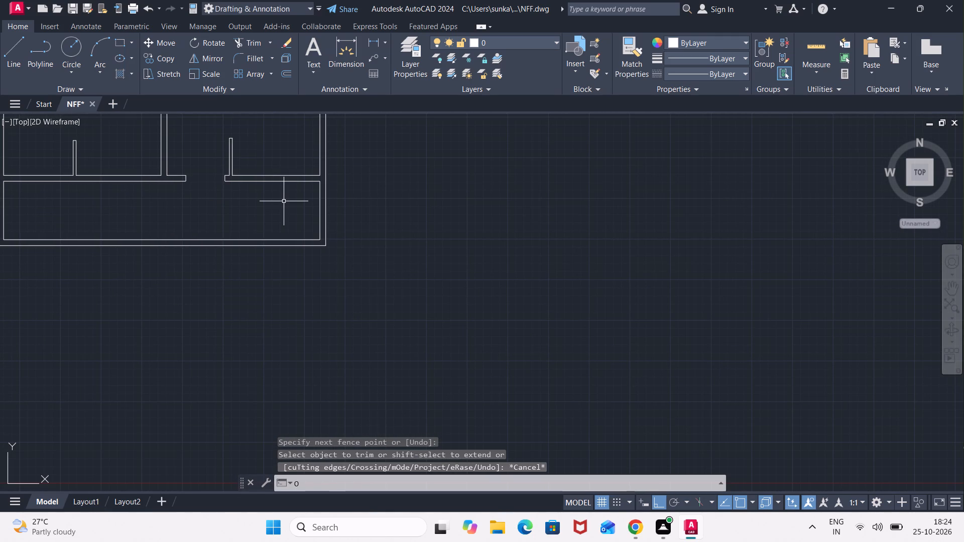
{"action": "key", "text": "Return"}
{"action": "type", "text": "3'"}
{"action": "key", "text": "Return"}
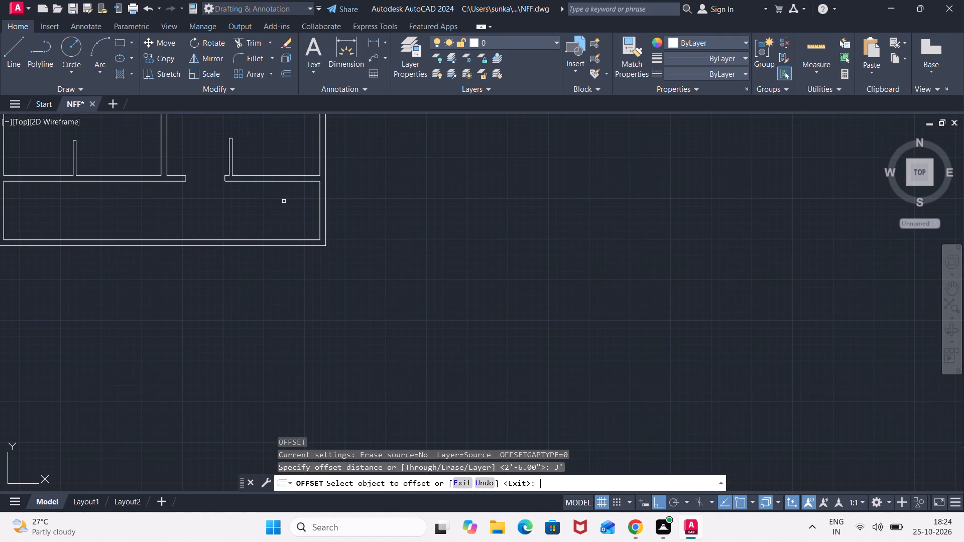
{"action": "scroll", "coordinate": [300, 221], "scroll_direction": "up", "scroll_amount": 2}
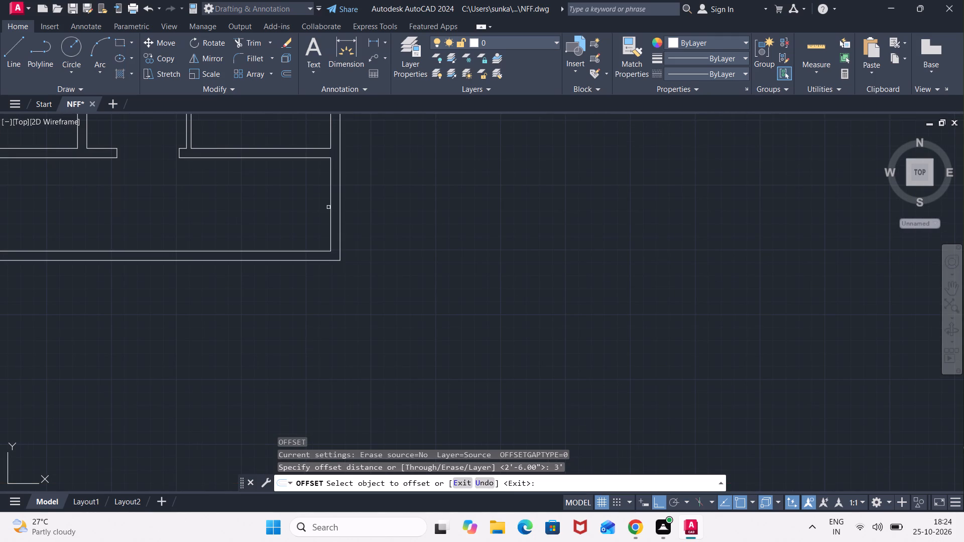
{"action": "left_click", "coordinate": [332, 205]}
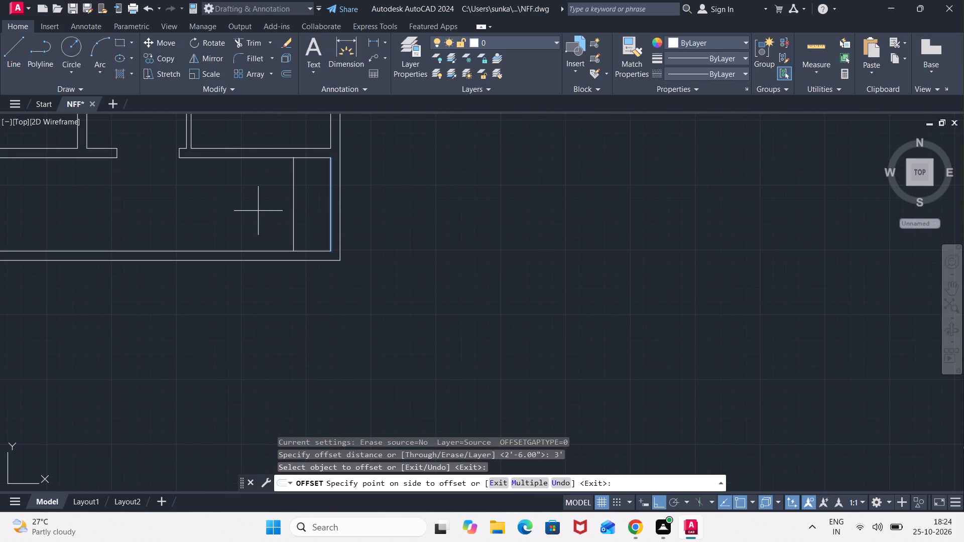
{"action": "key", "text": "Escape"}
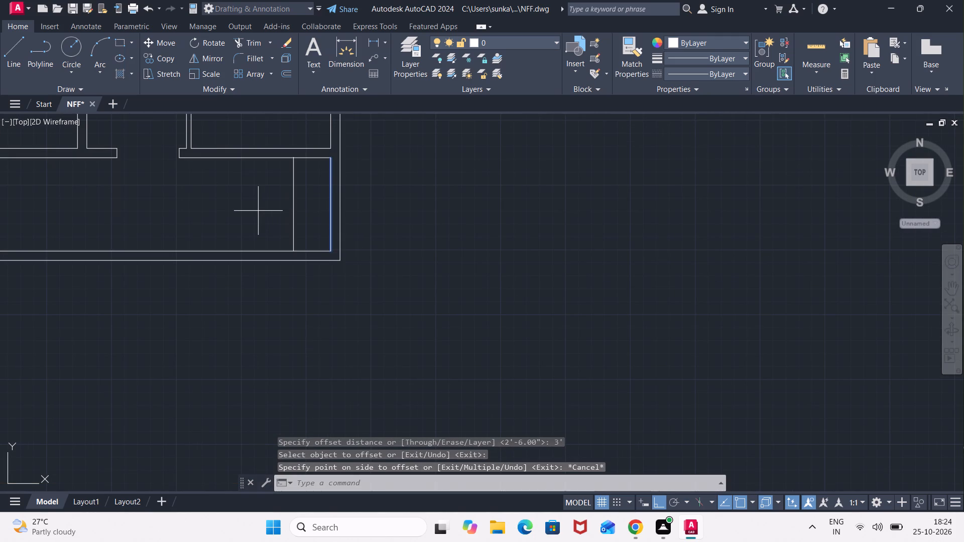
Offset the inner face of the south room's east wall 4' to the west.
{"action": "key", "text": "o"}
{"action": "key", "text": "Return"}
{"action": "type", "text": "4'"}
{"action": "key", "text": "Return"}
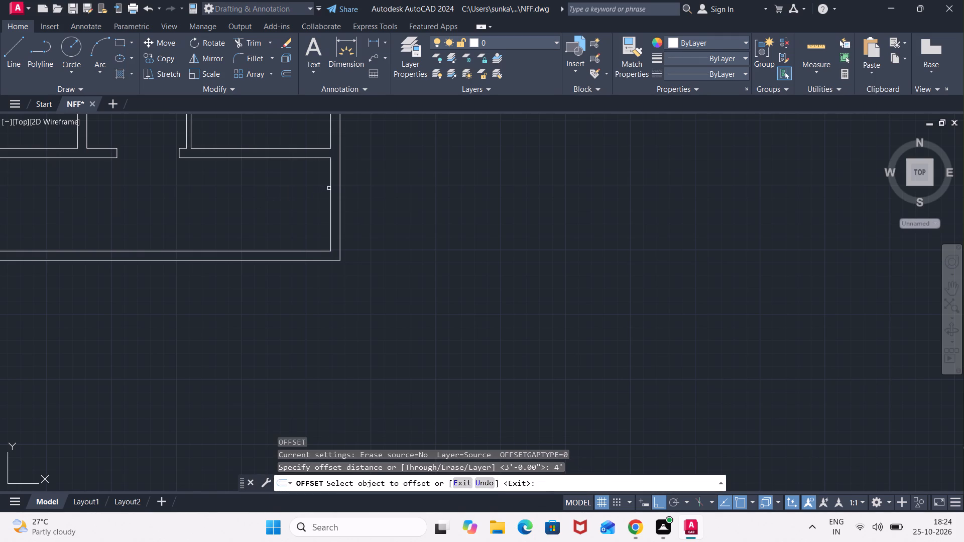
{"action": "left_click", "coordinate": [329, 189]}
{"action": "left_click", "coordinate": [275, 212]}
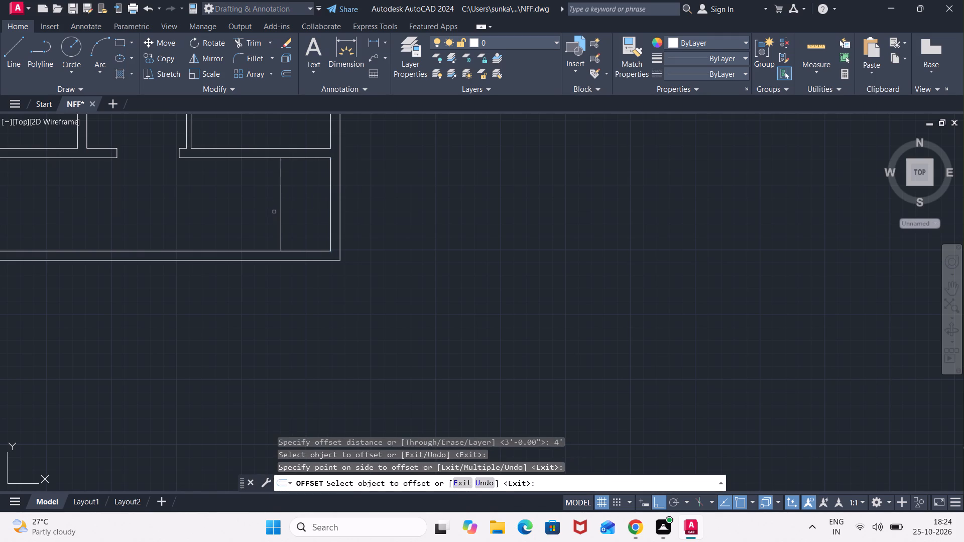
{"action": "key", "text": "space"}
Offset the new line in the south room successively by 10" to the west, making nine evenly spaced stair tread lines.
{"action": "key", "text": "space"}
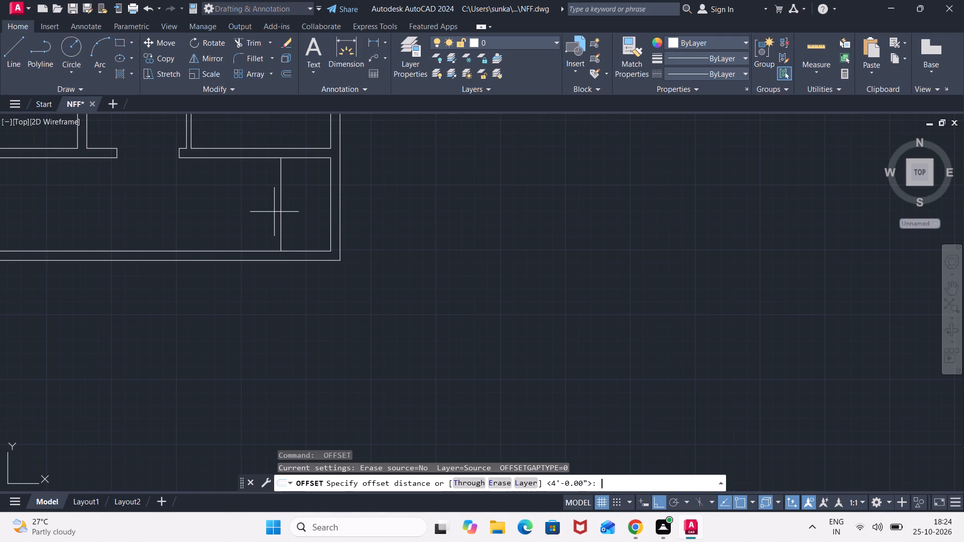
{"action": "key", "text": "o"}
{"action": "key", "text": "Return"}
{"action": "type", "text": "10\""}
{"action": "key", "text": "Return"}
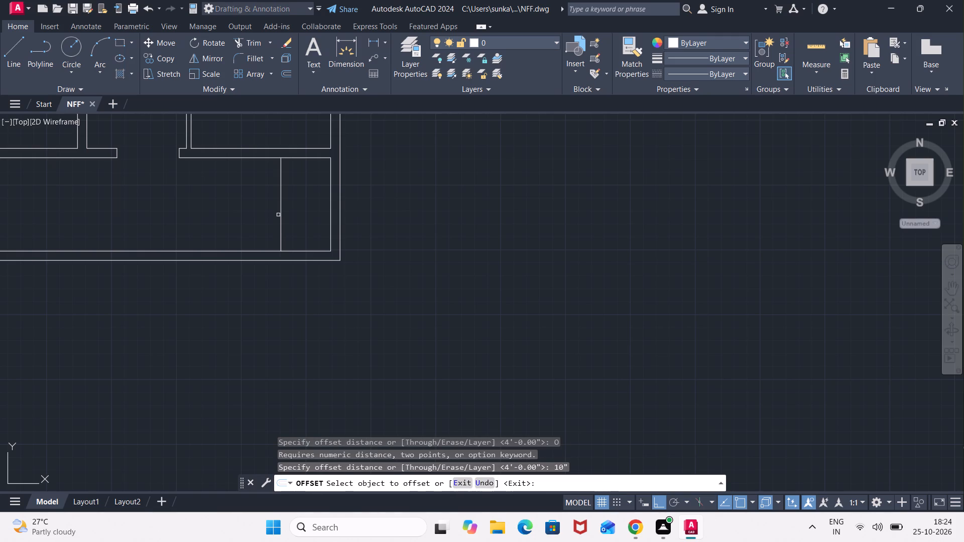
{"action": "left_click", "coordinate": [281, 214]}
{"action": "left_click", "coordinate": [253, 221]}
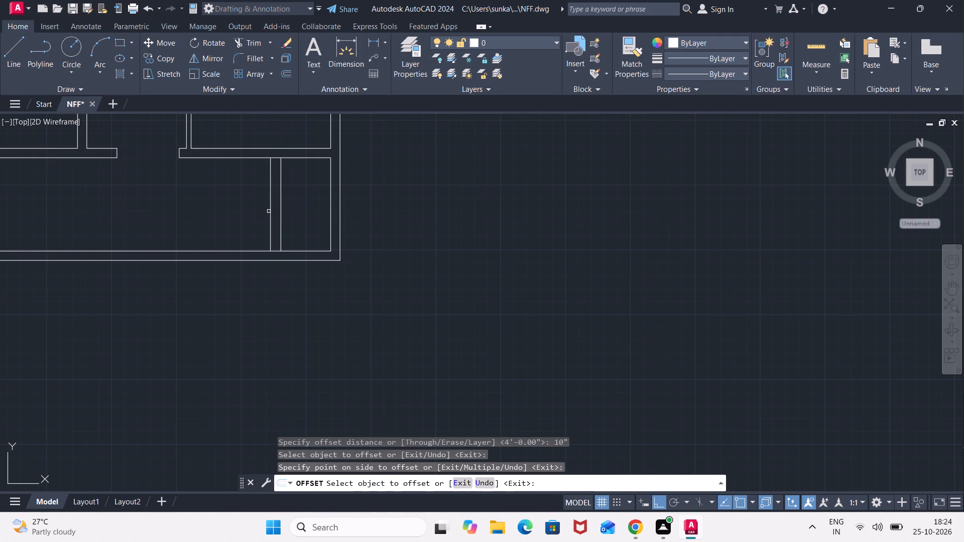
{"action": "left_click", "coordinate": [271, 209]}
{"action": "left_click", "coordinate": [240, 221]}
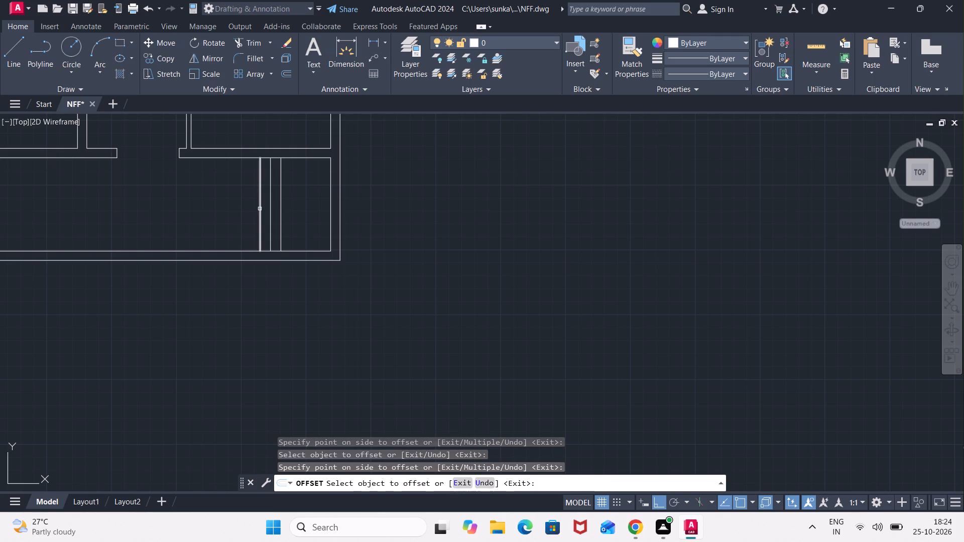
{"action": "left_click", "coordinate": [260, 209]}
{"action": "left_click", "coordinate": [231, 220]}
{"action": "left_click", "coordinate": [250, 208]}
{"action": "left_click", "coordinate": [234, 214]}
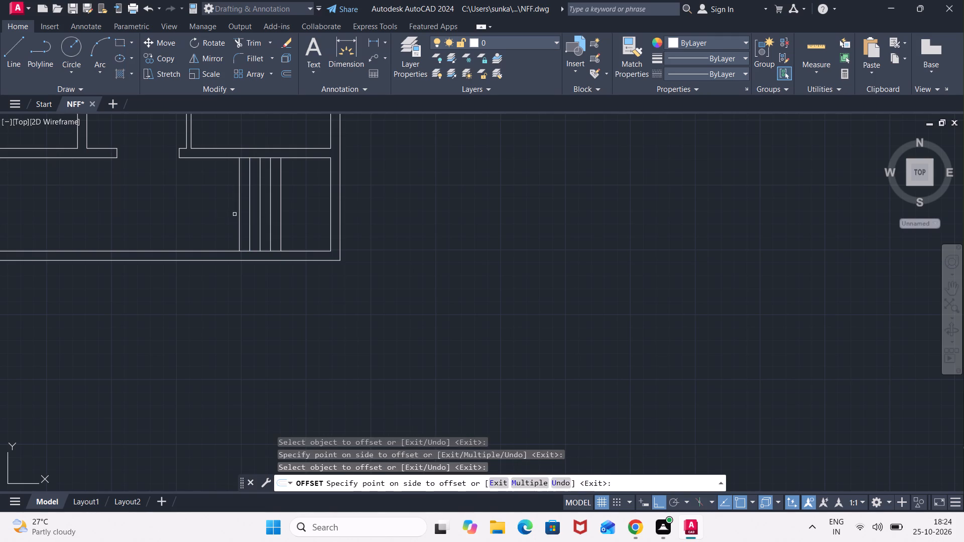
{"action": "left_click", "coordinate": [239, 211]}
{"action": "left_click", "coordinate": [208, 220]}
{"action": "left_click", "coordinate": [229, 207]}
{"action": "left_click", "coordinate": [200, 219]}
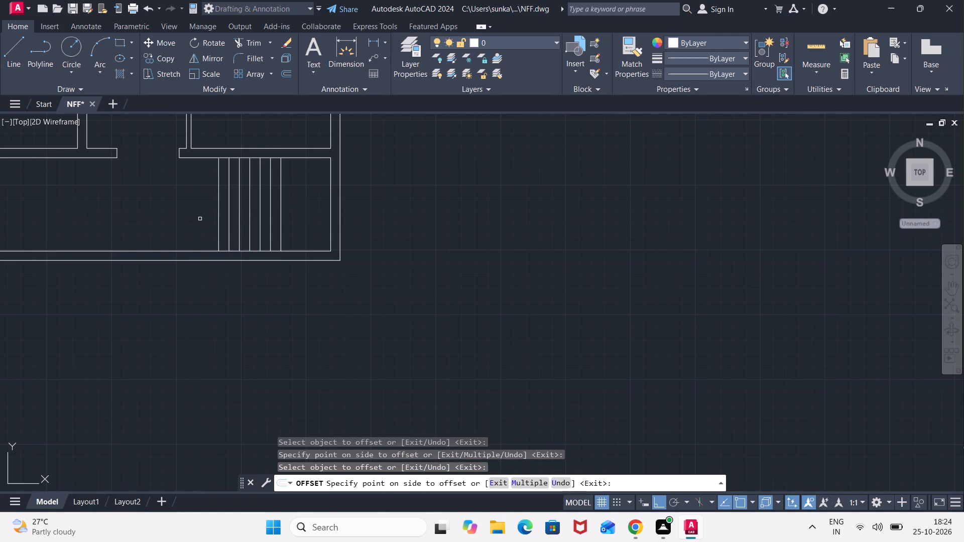
{"action": "left_click", "coordinate": [218, 208]}
{"action": "left_click", "coordinate": [191, 217]}
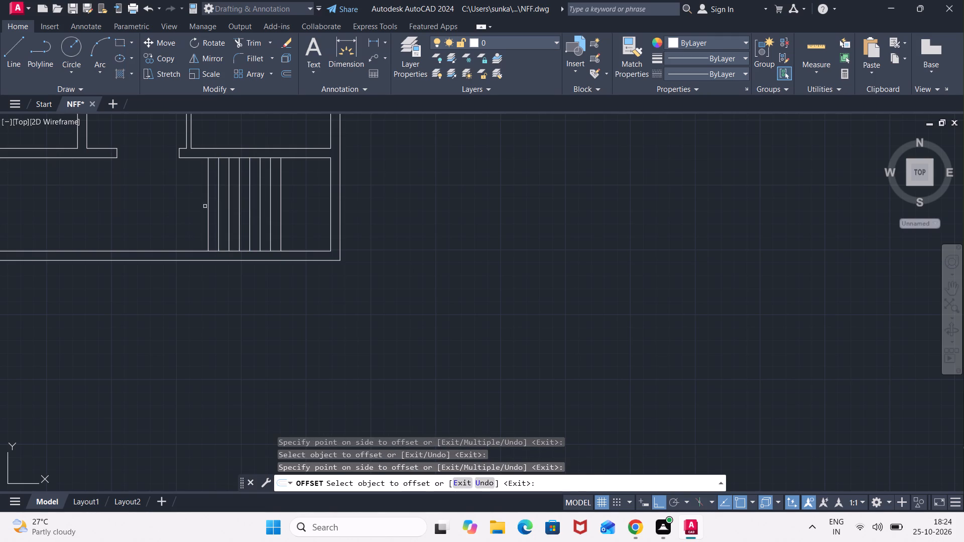
{"action": "left_click", "coordinate": [208, 204]}
{"action": "left_click", "coordinate": [203, 206]}
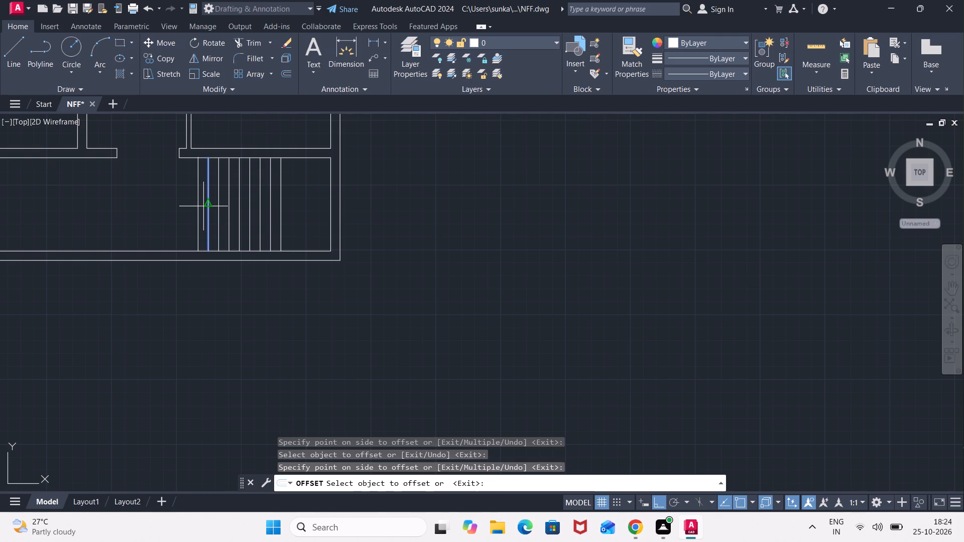
{"action": "scroll", "coordinate": [203, 206], "scroll_direction": "up", "scroll_amount": 2}
{"action": "scroll", "coordinate": [203, 206], "scroll_direction": "down", "scroll_amount": 1}
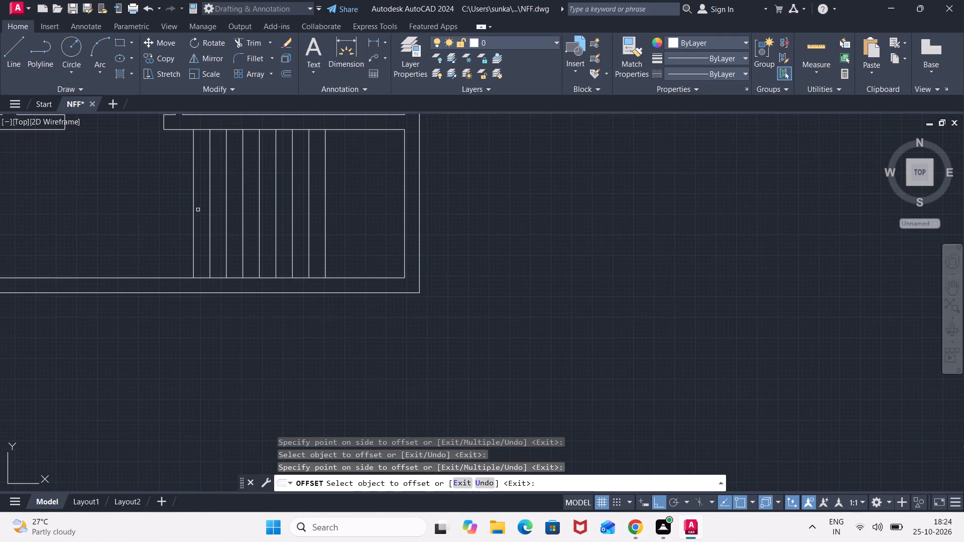
{"action": "left_click", "coordinate": [192, 215]}
{"action": "left_click", "coordinate": [177, 222]}
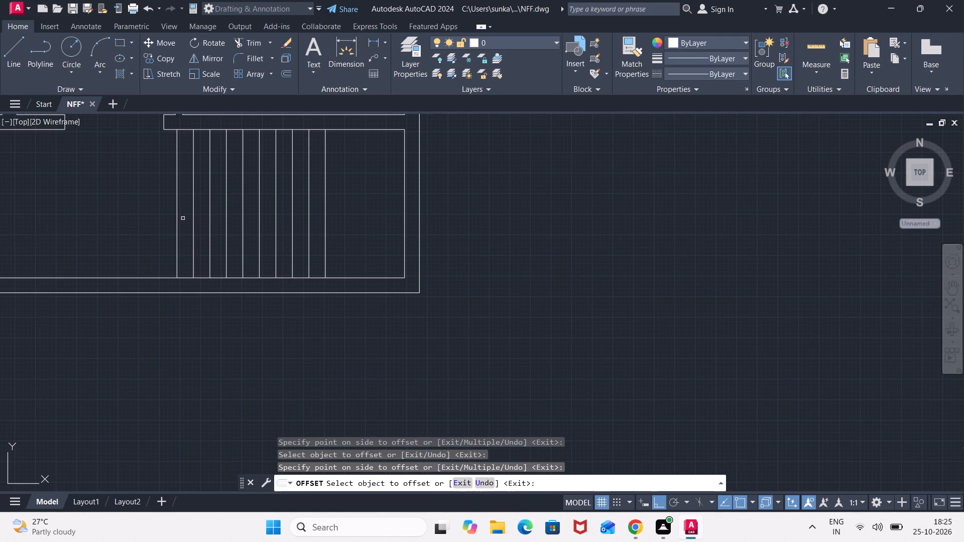
{"action": "scroll", "coordinate": [256, 221], "scroll_direction": "down", "scroll_amount": 1}
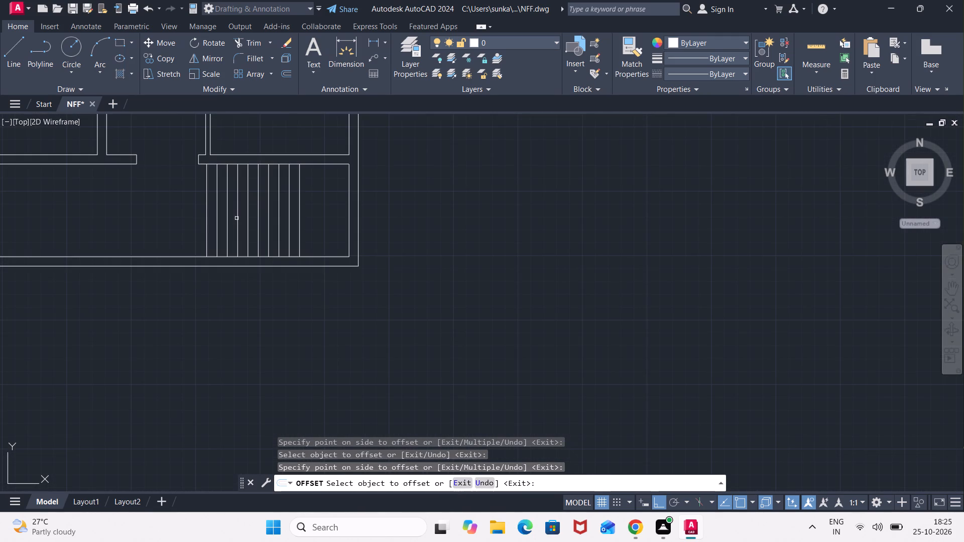
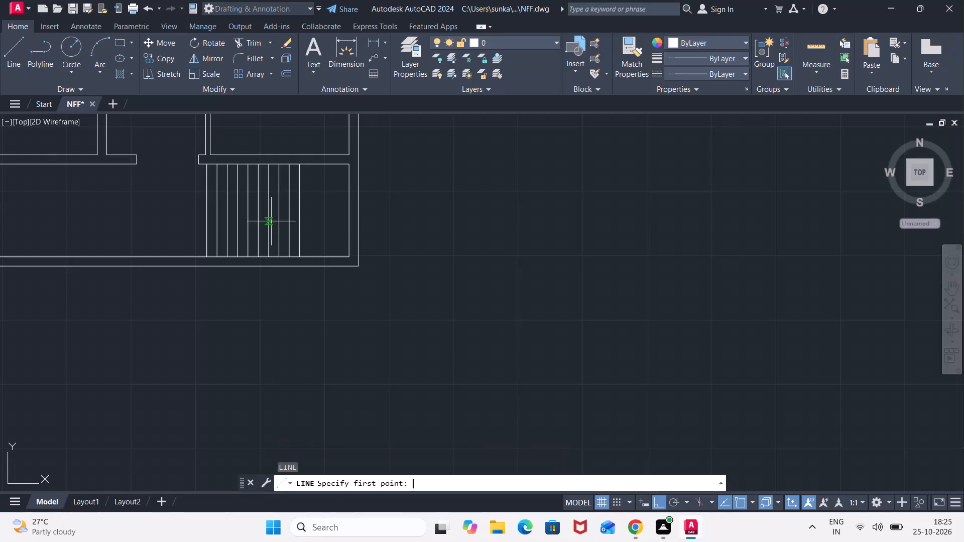
Draw a horizontal line across the stair from the midpoint of the easternmost tread line to the westernmost tread line.
{"action": "scroll", "coordinate": [308, 216], "scroll_direction": "up", "scroll_amount": 1}
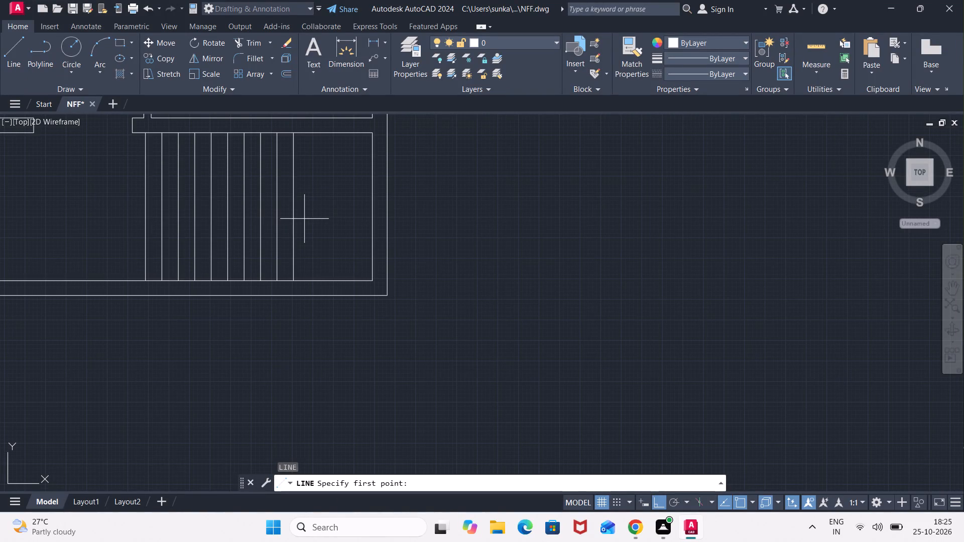
{"action": "left_click", "coordinate": [293, 207]}
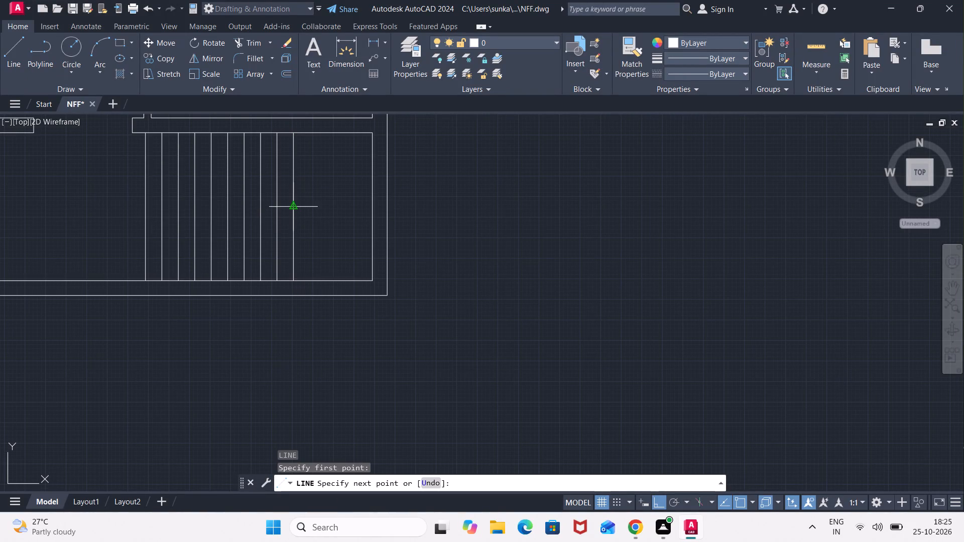
{"action": "left_click", "coordinate": [150, 206]}
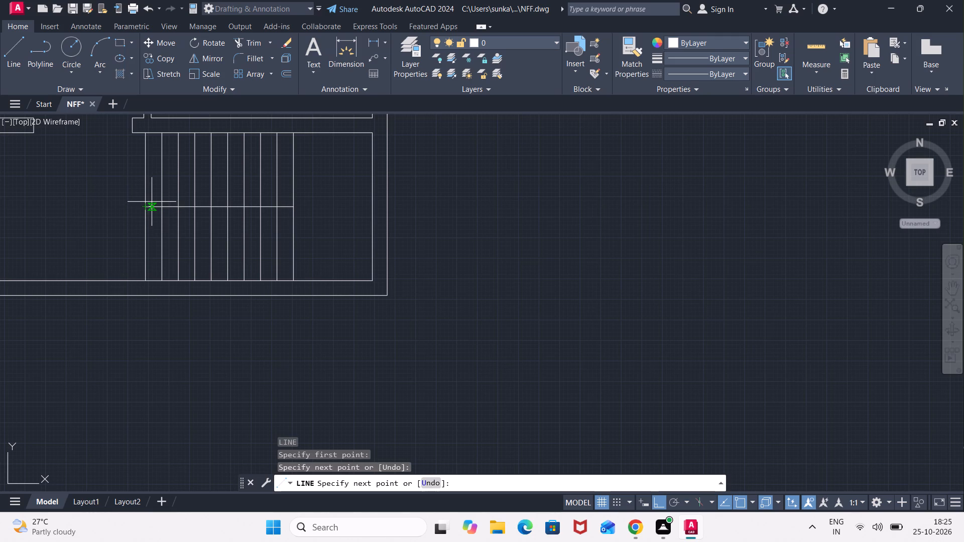
{"action": "key", "text": "Escape"}
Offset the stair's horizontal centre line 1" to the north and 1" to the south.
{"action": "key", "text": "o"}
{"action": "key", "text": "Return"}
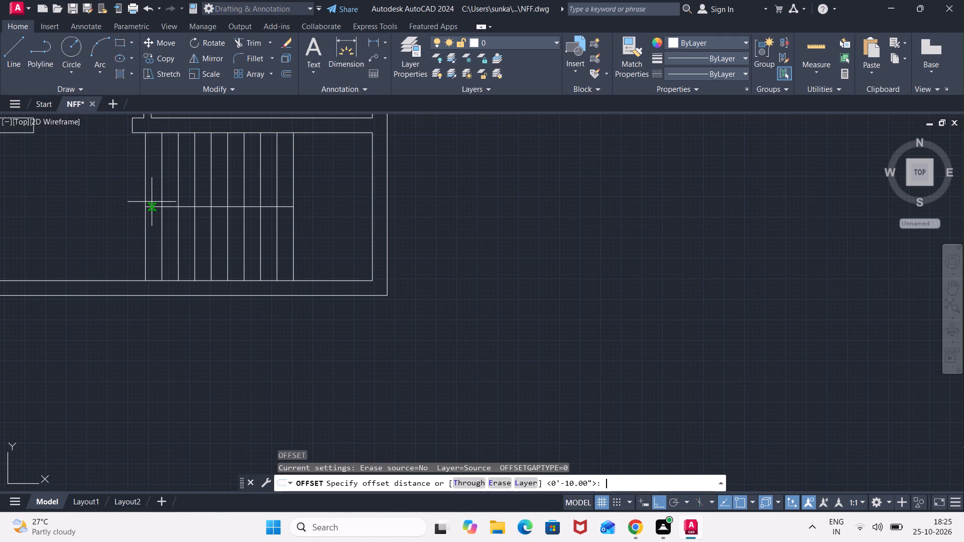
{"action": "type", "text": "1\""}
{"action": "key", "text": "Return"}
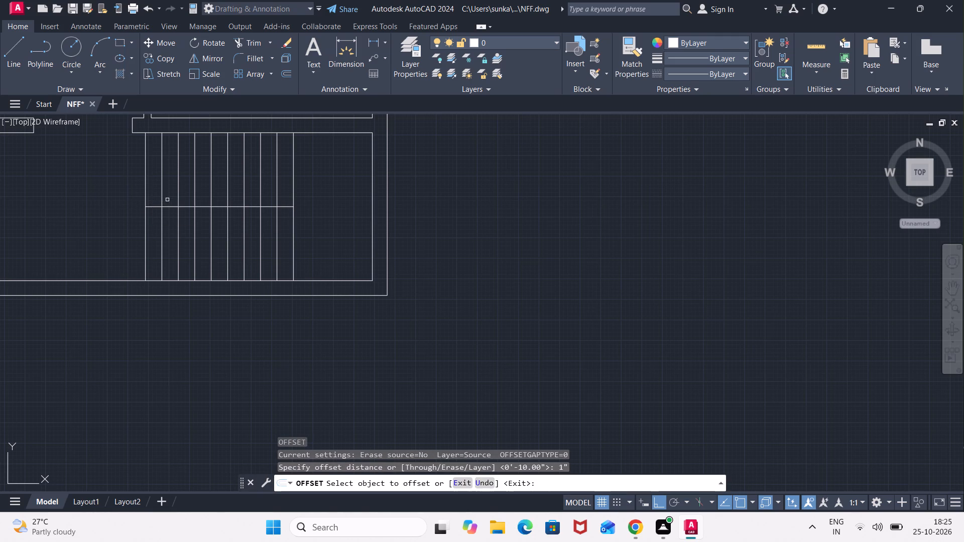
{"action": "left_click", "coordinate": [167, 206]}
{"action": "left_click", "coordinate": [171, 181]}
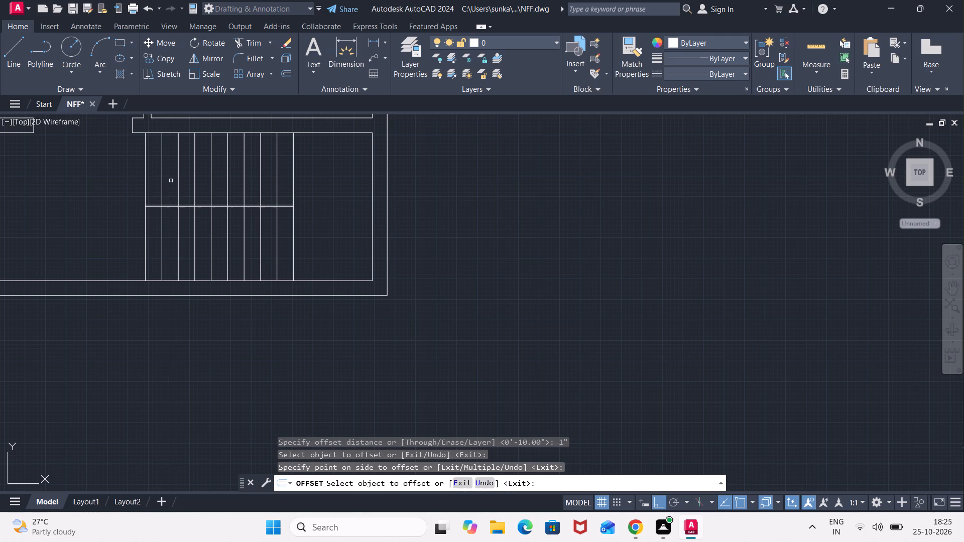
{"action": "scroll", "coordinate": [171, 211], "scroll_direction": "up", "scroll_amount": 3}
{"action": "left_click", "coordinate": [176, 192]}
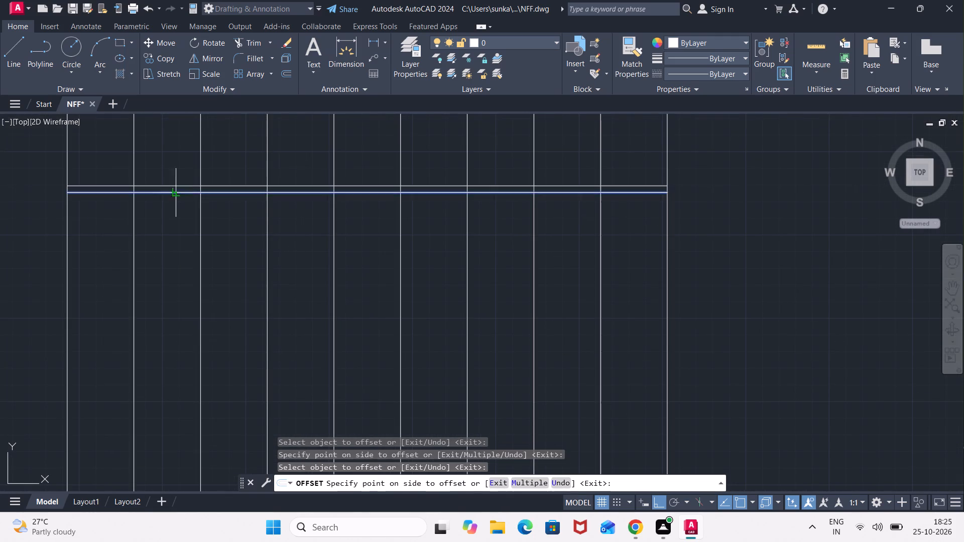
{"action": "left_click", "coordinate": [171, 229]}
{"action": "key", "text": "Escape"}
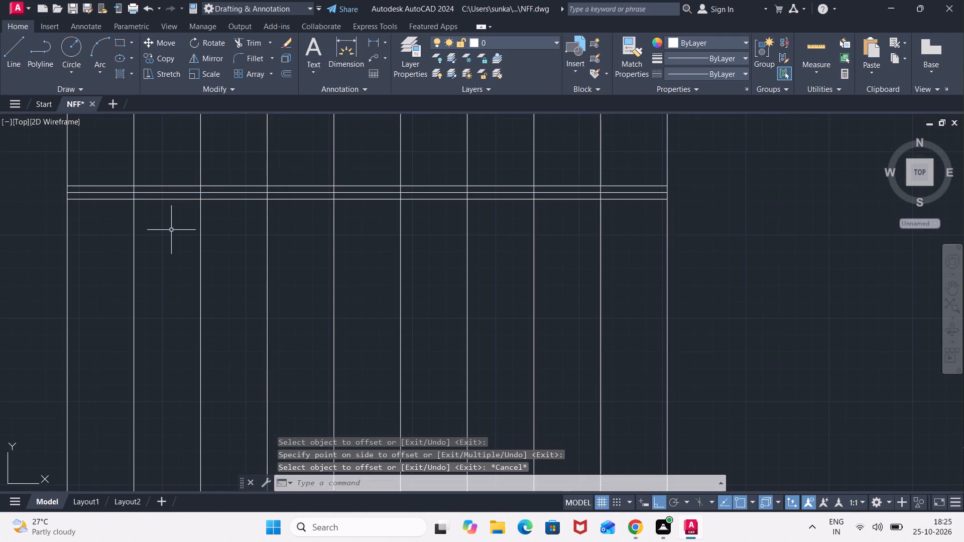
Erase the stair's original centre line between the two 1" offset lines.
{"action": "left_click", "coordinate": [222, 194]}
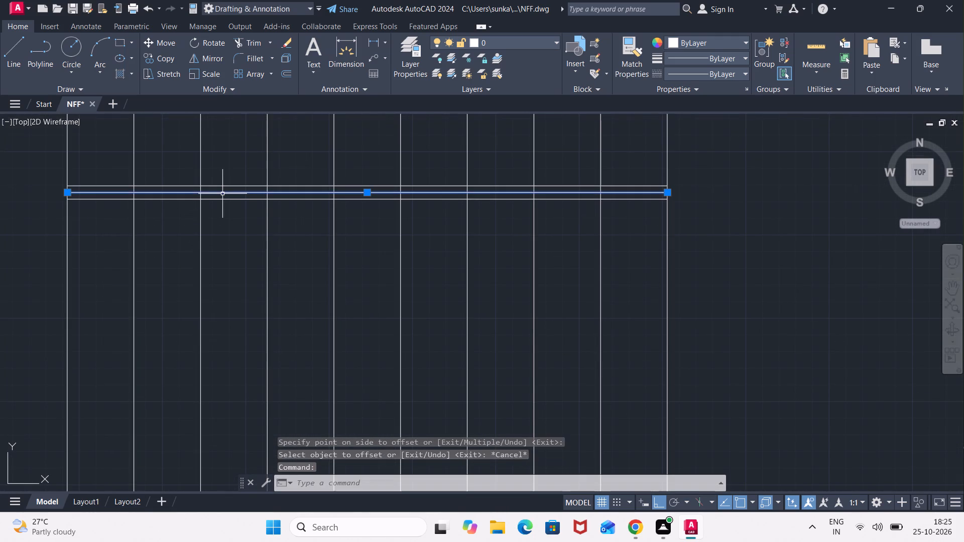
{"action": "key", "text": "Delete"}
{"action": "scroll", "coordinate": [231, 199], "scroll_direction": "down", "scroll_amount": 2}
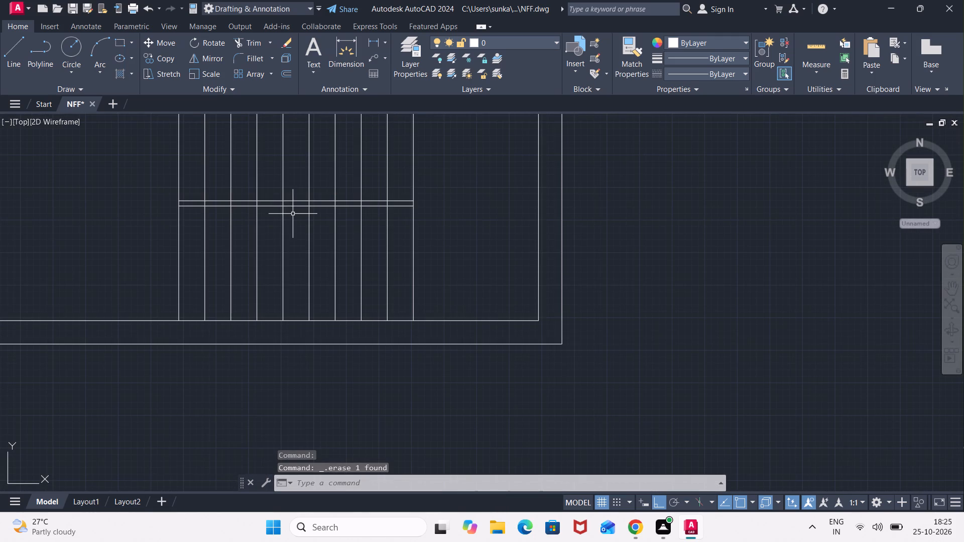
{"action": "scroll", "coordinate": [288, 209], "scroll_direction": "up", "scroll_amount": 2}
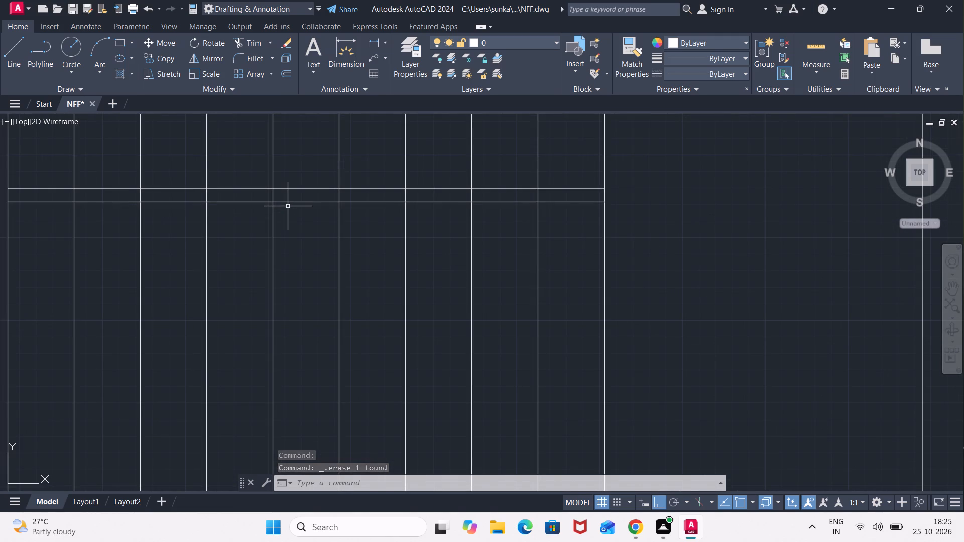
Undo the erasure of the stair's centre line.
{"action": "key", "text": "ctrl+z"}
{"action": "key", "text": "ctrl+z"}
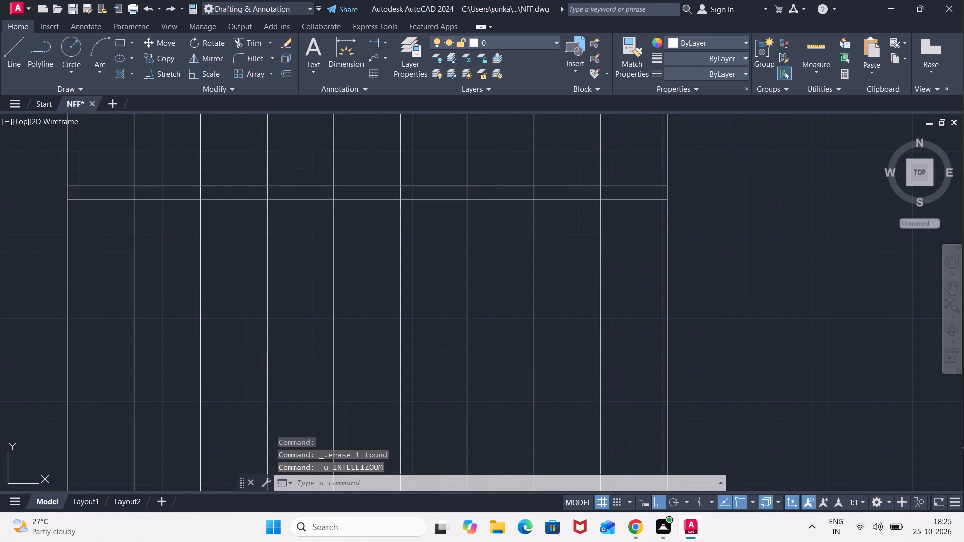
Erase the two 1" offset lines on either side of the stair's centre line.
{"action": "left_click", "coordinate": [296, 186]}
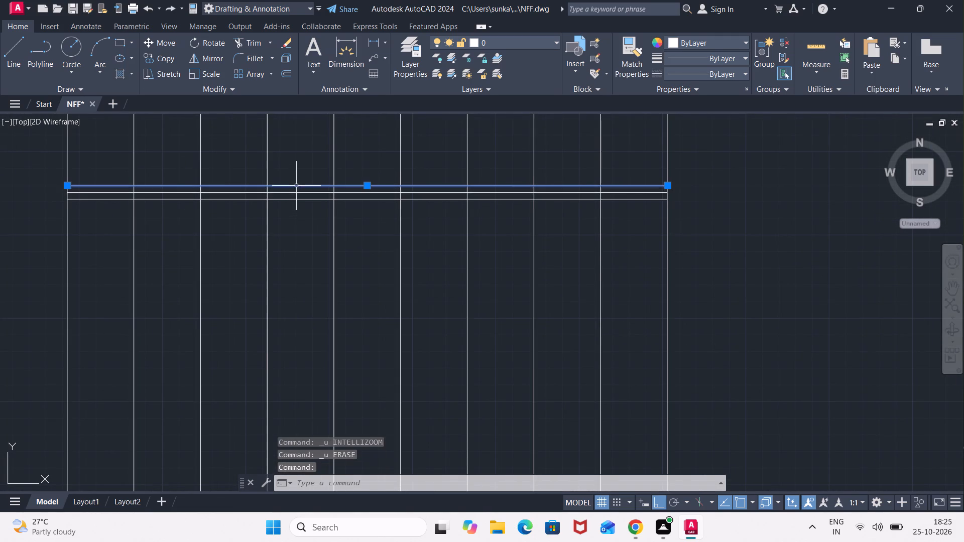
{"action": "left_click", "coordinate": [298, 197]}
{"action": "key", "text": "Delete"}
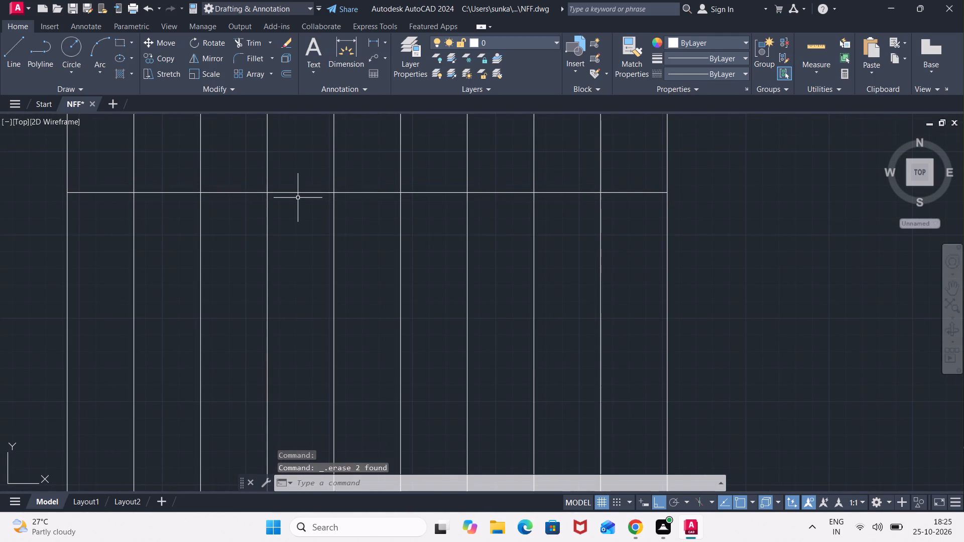
Offset the stair's horizontal centre line 1.5" to the north and 1.5" to the south.
{"action": "key", "text": "o"}
{"action": "key", "text": "Return"}
{"action": "type", "text": "1.5\""}
{"action": "key", "text": "Return"}
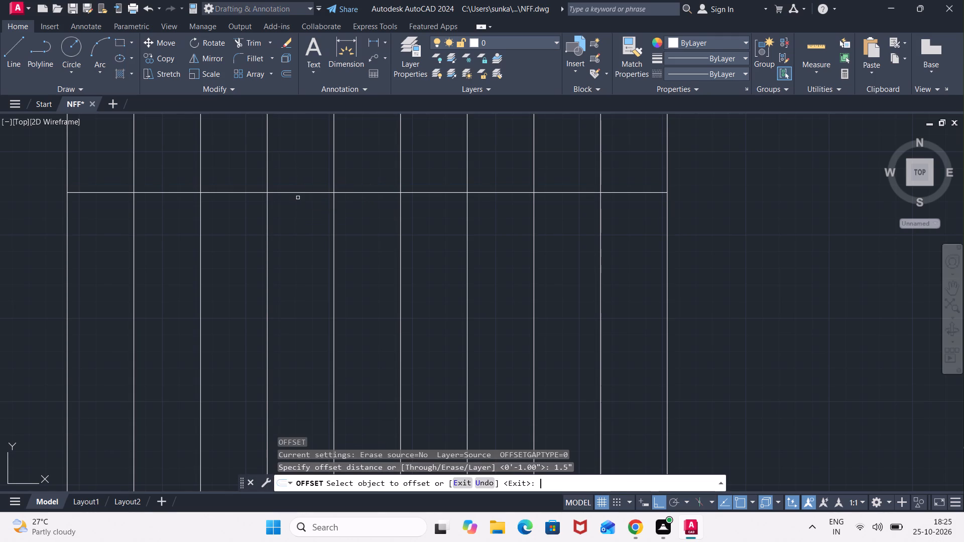
{"action": "left_click", "coordinate": [298, 193]}
{"action": "left_click", "coordinate": [293, 170]}
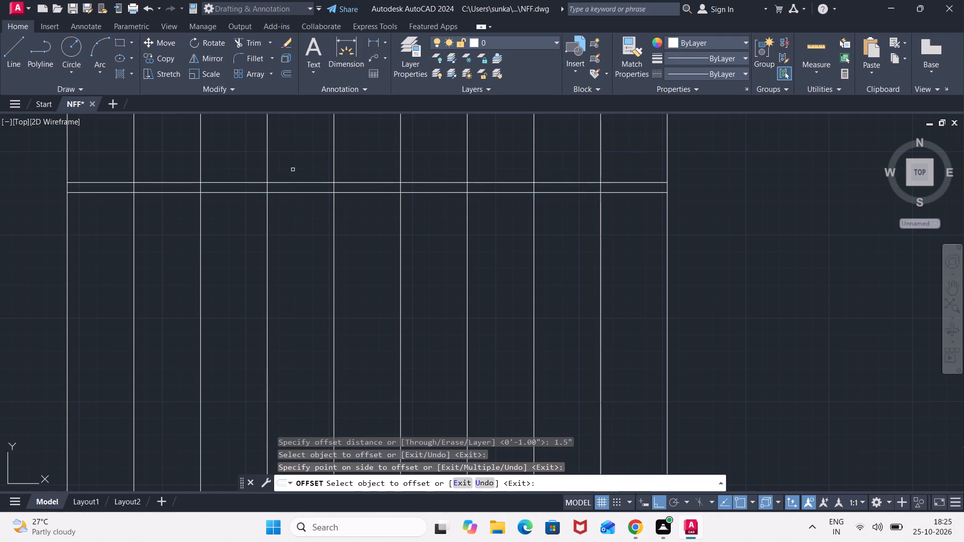
{"action": "left_click", "coordinate": [298, 194]}
{"action": "left_click", "coordinate": [300, 215]}
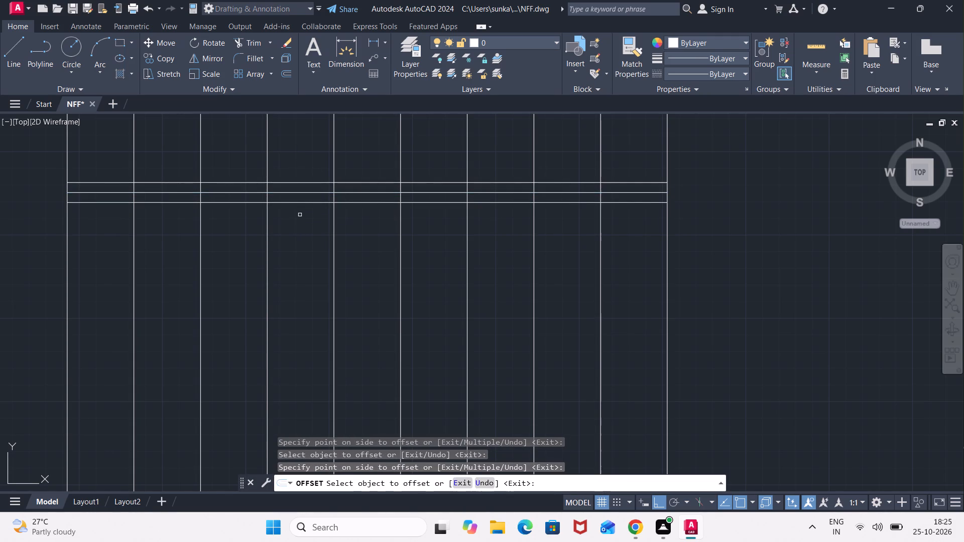
{"action": "key", "text": "Escape"}
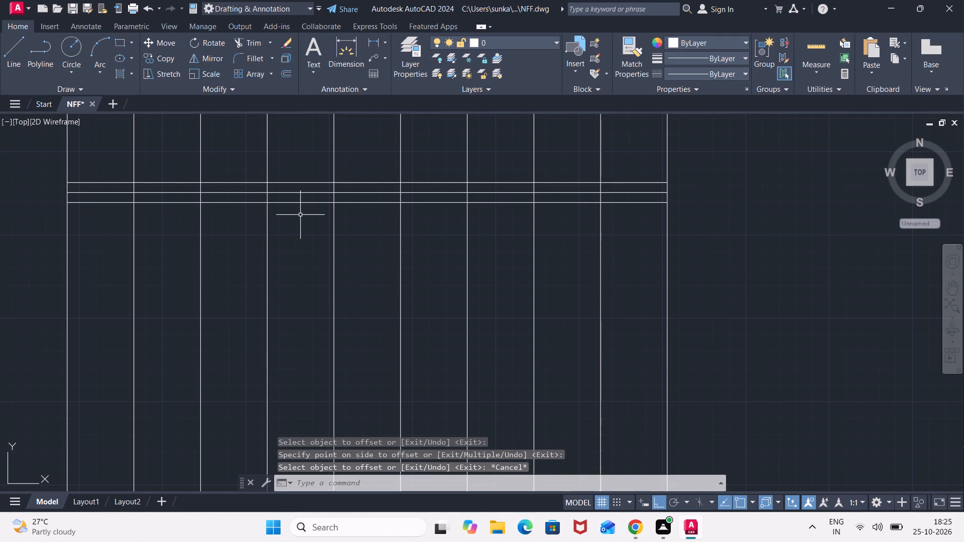
Erase the stair's original centre line between the two 1.5" offset lines.
{"action": "left_click", "coordinate": [330, 191]}
{"action": "key", "text": "Delete"}
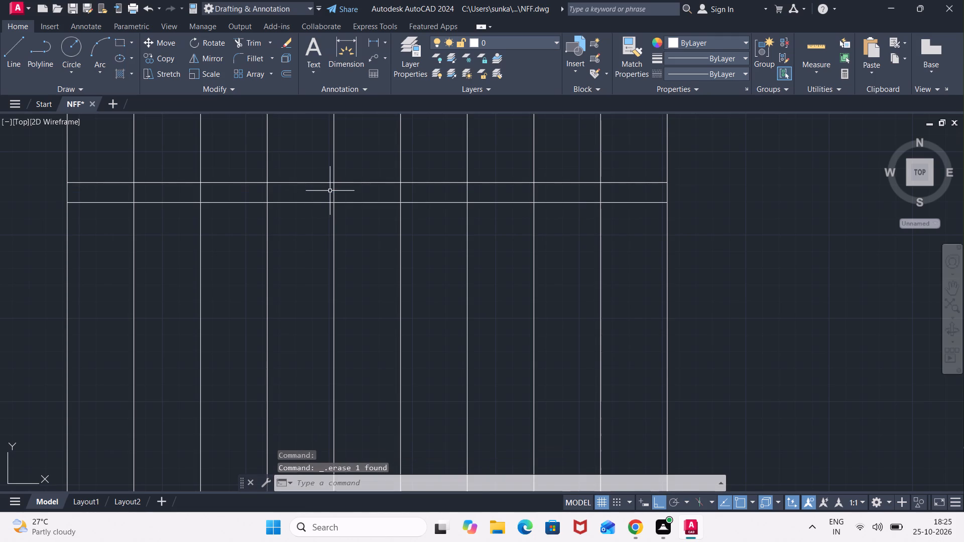
Trim the eight inner tread lines between the two horizontal lines dividing the stair flights, using a fence across the gap.
{"action": "scroll", "coordinate": [317, 200], "scroll_direction": "down", "scroll_amount": 4}
{"action": "scroll", "coordinate": [293, 227], "scroll_direction": "up", "scroll_amount": 2}
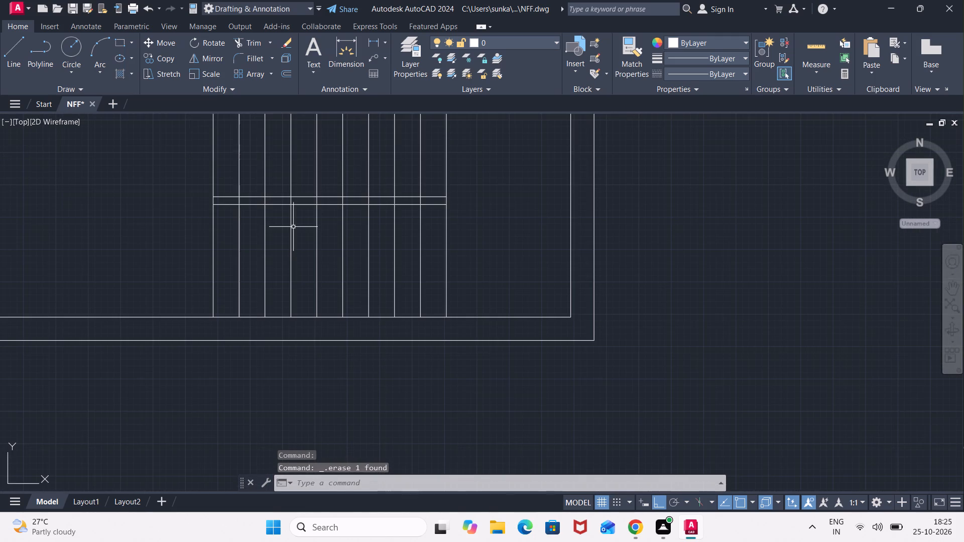
{"action": "type", "text": "TR"}
{"action": "key", "text": "Return"}
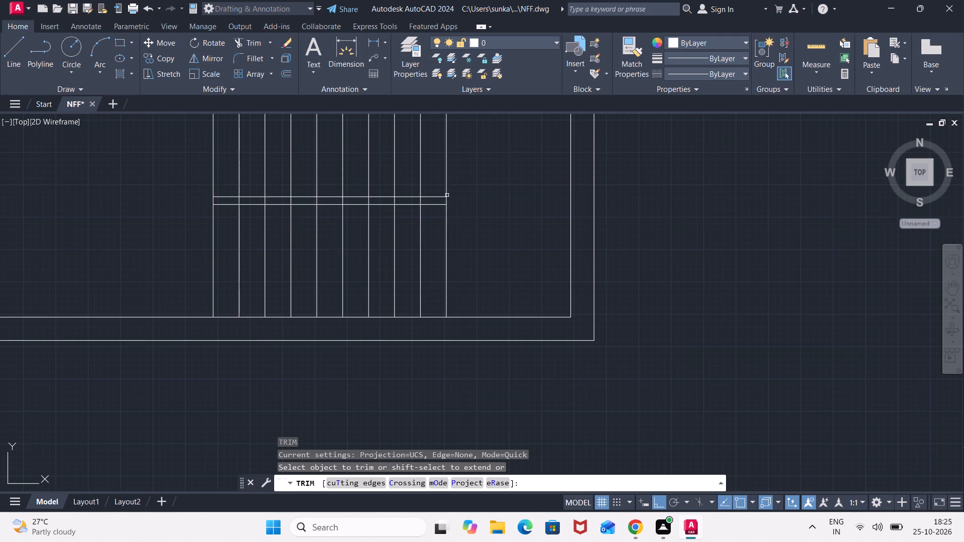
{"action": "scroll", "coordinate": [444, 197], "scroll_direction": "up", "scroll_amount": 1}
{"action": "left_click", "coordinate": [430, 205]}
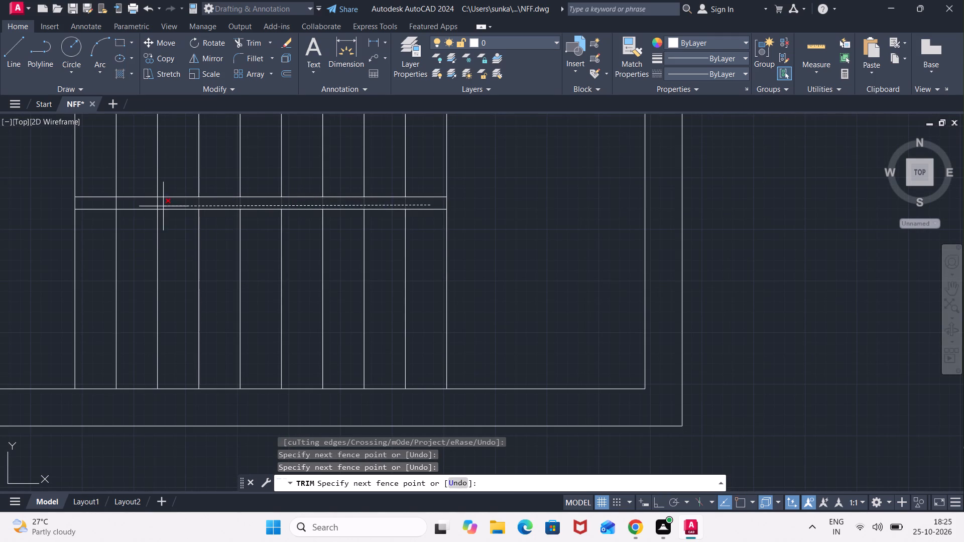
{"action": "left_click", "coordinate": [108, 207]}
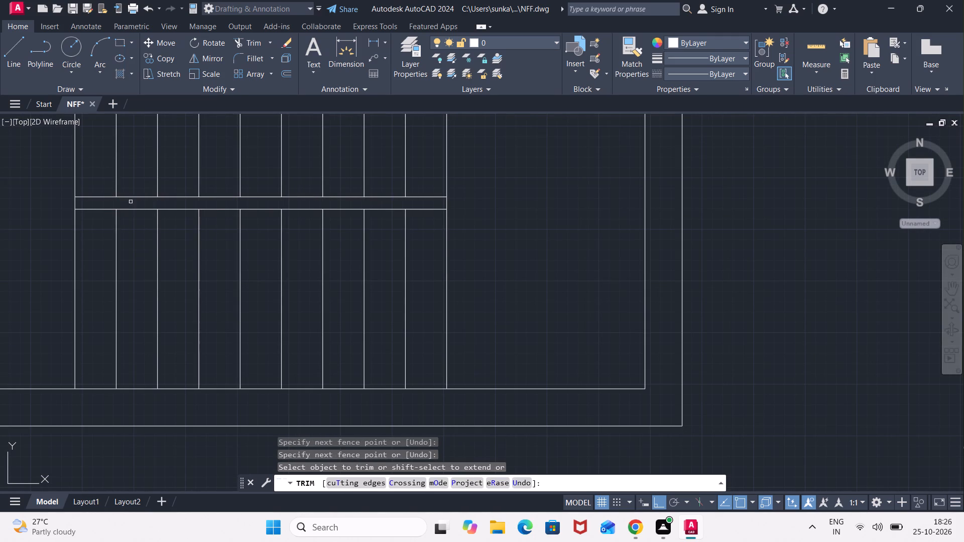
{"action": "scroll", "coordinate": [178, 210], "scroll_direction": "down", "scroll_amount": 2}
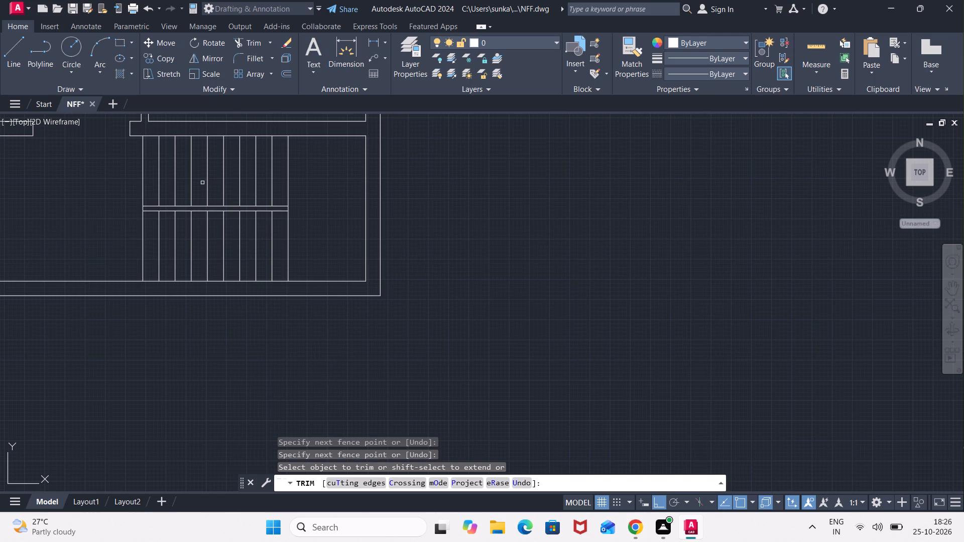
{"action": "key", "text": "Escape"}
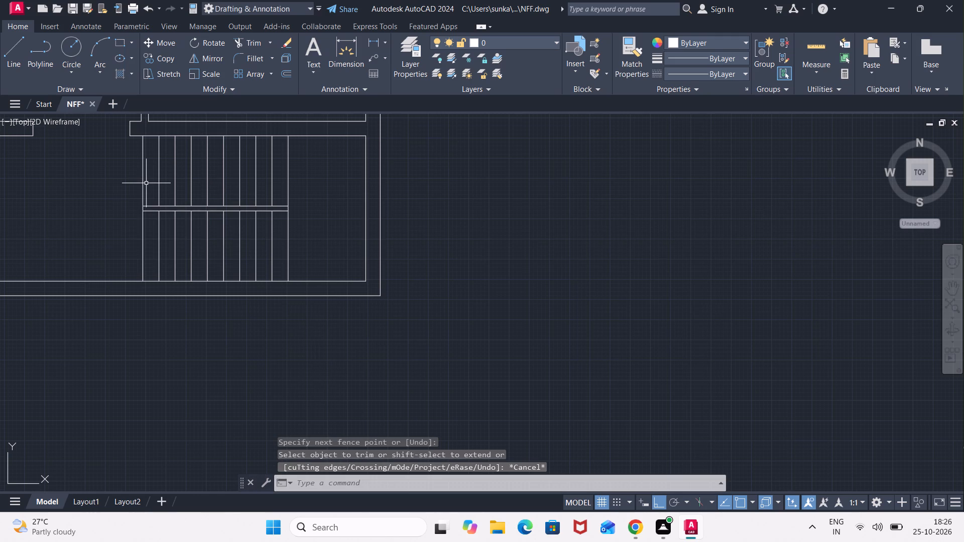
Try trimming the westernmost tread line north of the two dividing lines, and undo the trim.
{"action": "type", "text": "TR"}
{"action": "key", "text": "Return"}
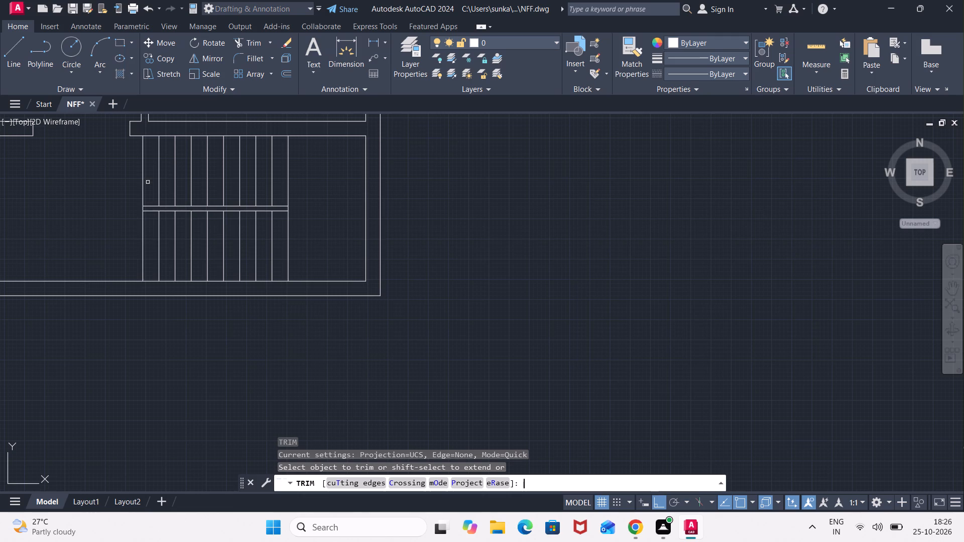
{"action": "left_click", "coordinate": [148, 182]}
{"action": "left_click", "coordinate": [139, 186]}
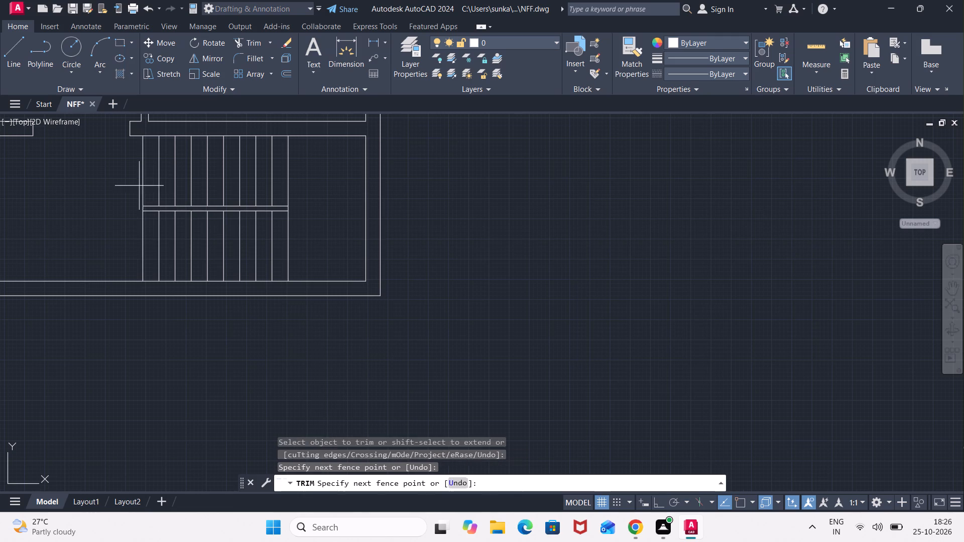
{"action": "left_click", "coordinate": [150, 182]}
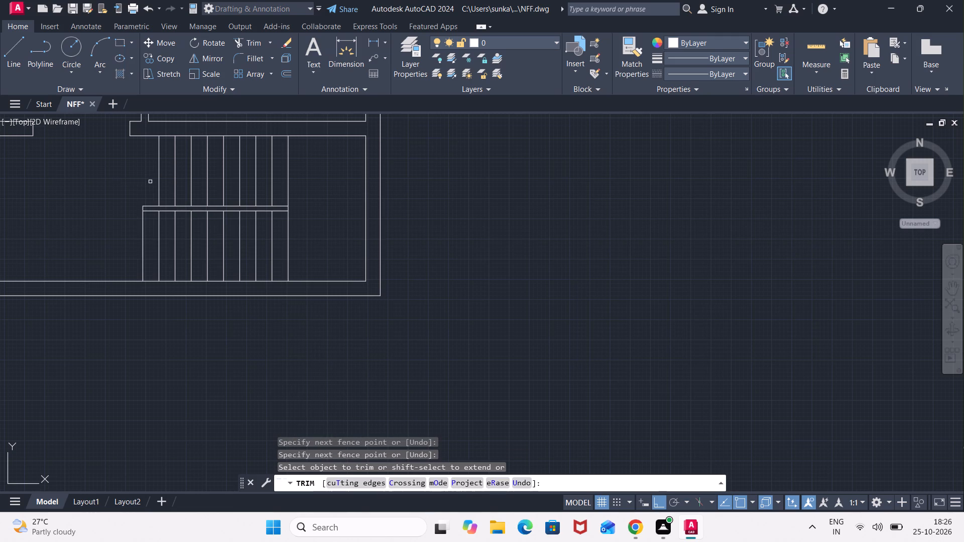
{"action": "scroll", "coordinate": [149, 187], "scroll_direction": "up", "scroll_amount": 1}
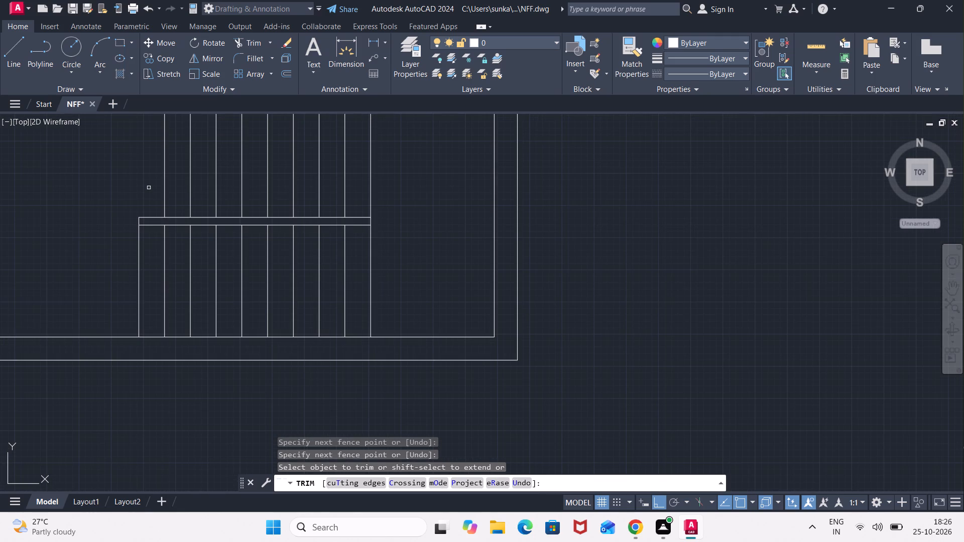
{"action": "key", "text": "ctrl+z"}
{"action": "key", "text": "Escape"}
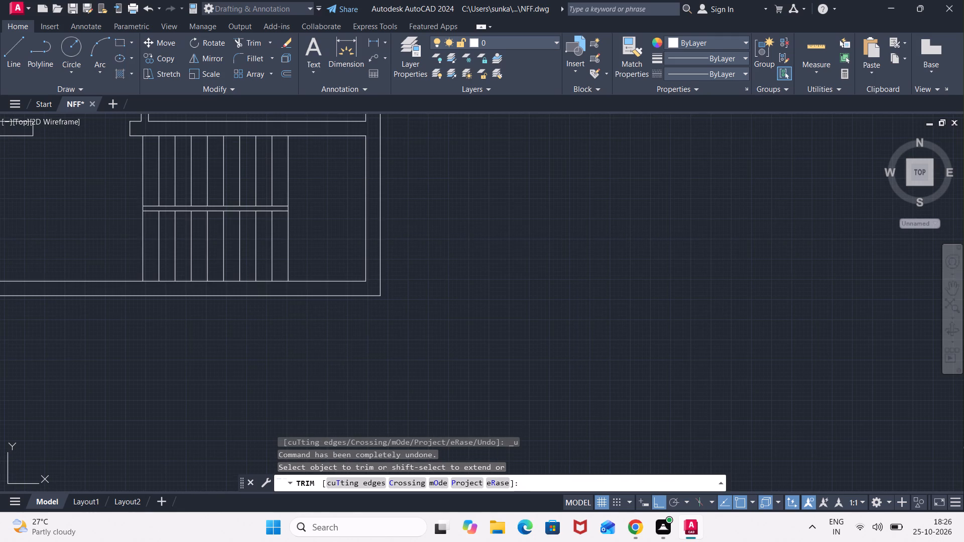
Stretch the west end of the northern dividing line between the stair flights 10" to the west.
{"action": "scroll", "coordinate": [153, 215], "scroll_direction": "up", "scroll_amount": 2}
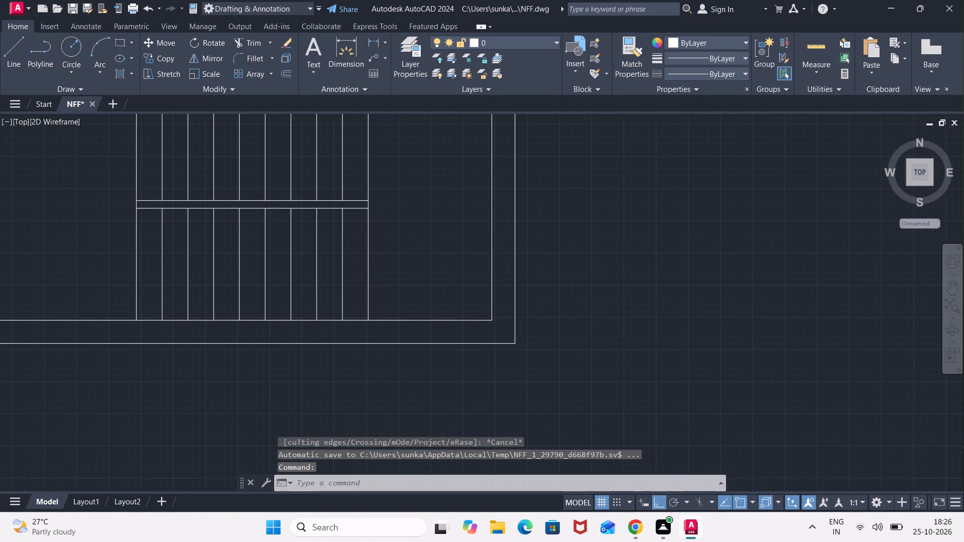
{"action": "scroll", "coordinate": [156, 212], "scroll_direction": "up", "scroll_amount": 1}
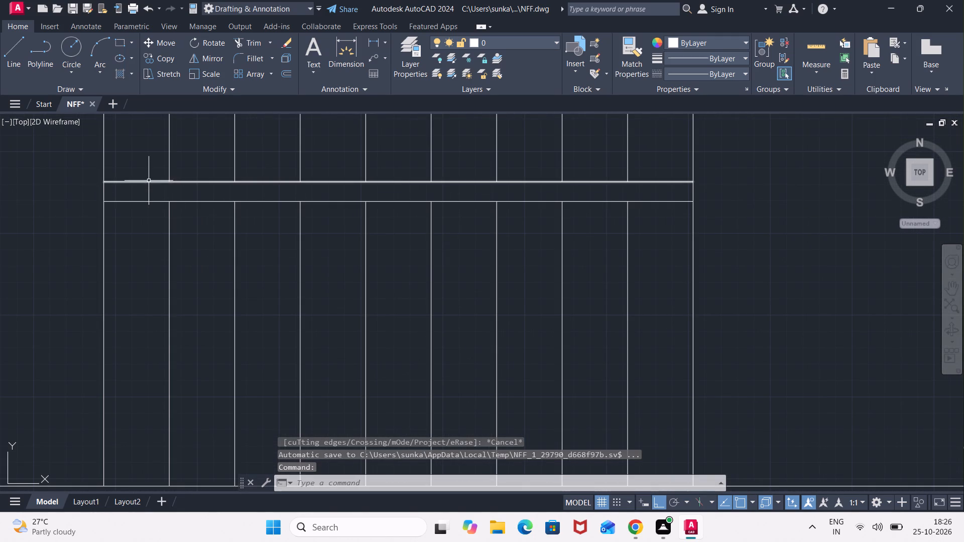
{"action": "left_click", "coordinate": [149, 181]}
{"action": "left_click", "coordinate": [105, 181]}
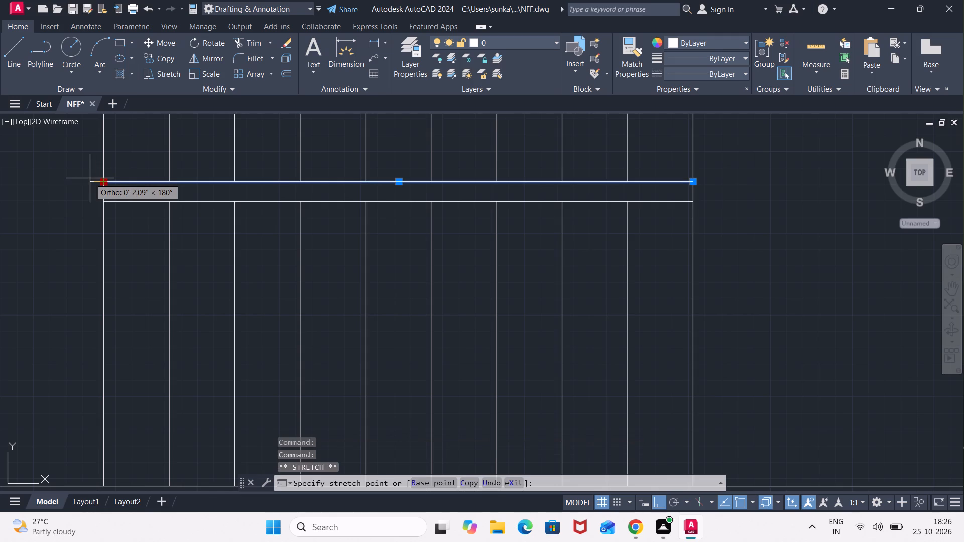
{"action": "type", "text": "10\""}
{"action": "key", "text": "Return"}
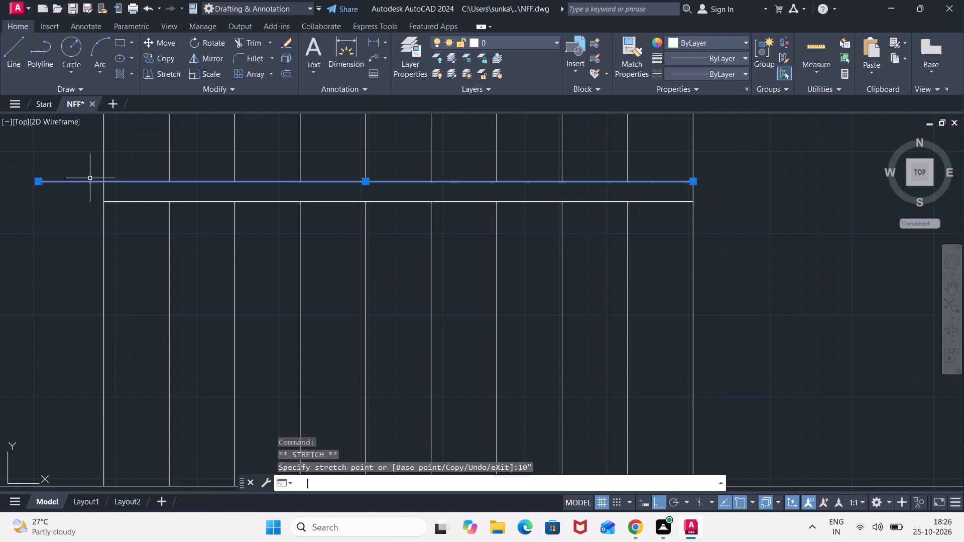
{"action": "scroll", "coordinate": [73, 257], "scroll_direction": "down", "scroll_amount": 1}
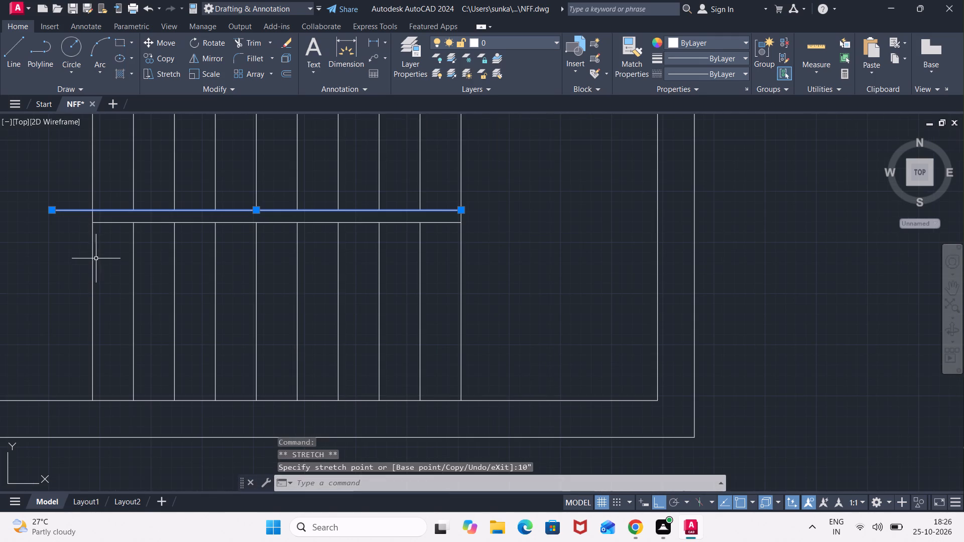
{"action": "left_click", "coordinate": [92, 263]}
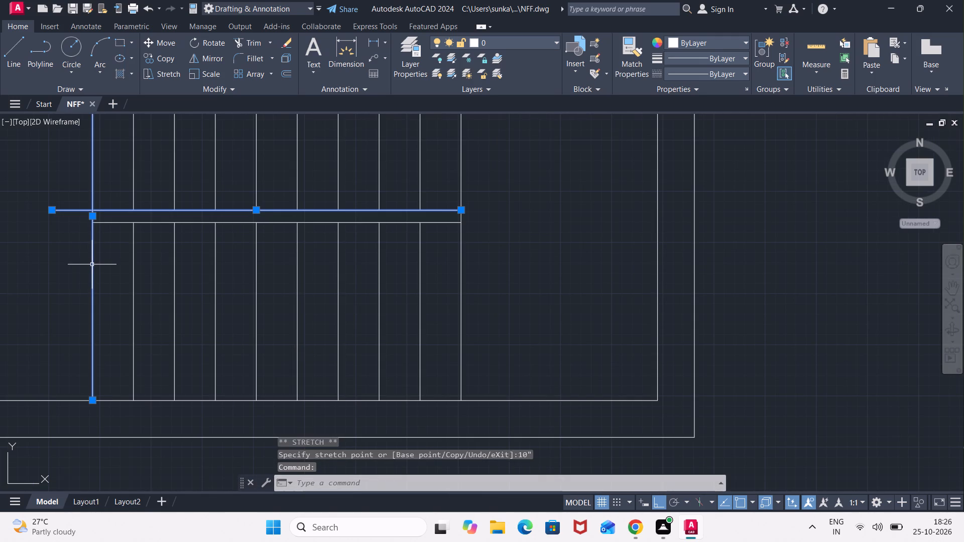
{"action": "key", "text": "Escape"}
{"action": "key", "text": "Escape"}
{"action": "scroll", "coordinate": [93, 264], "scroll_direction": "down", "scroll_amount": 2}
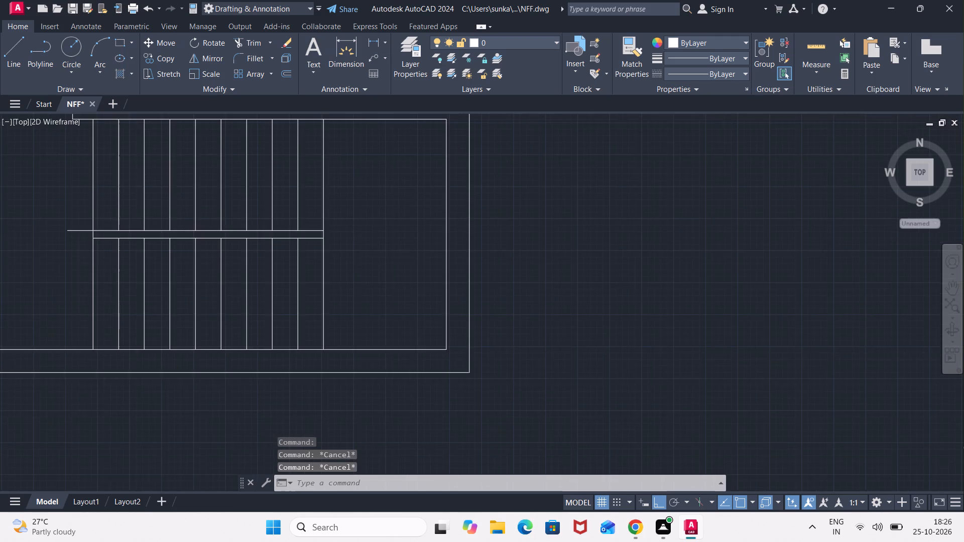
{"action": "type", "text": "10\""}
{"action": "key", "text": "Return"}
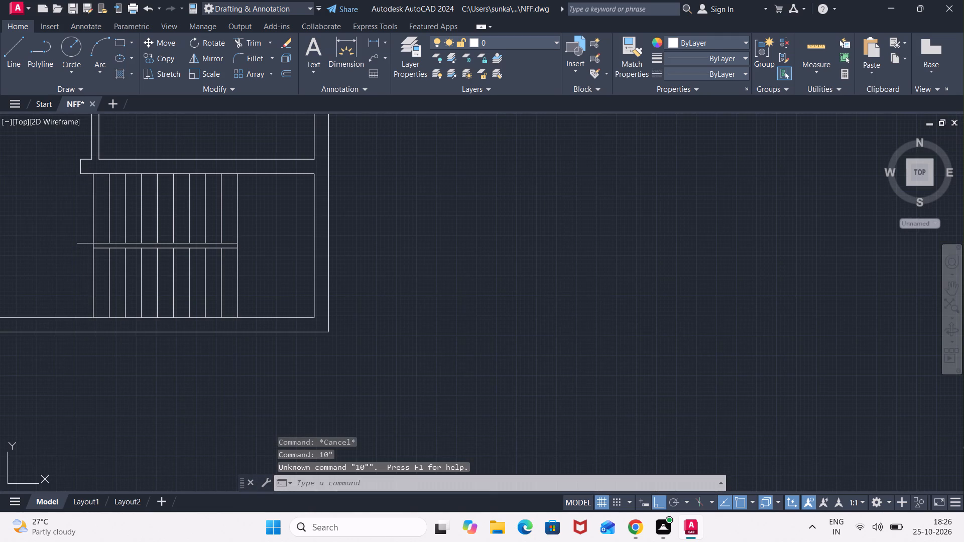
Offset the stair's westernmost tread line 10" to the west.
{"action": "key", "text": "o"}
{"action": "key", "text": "Return"}
{"action": "type", "text": "10\""}
{"action": "key", "text": "Return"}
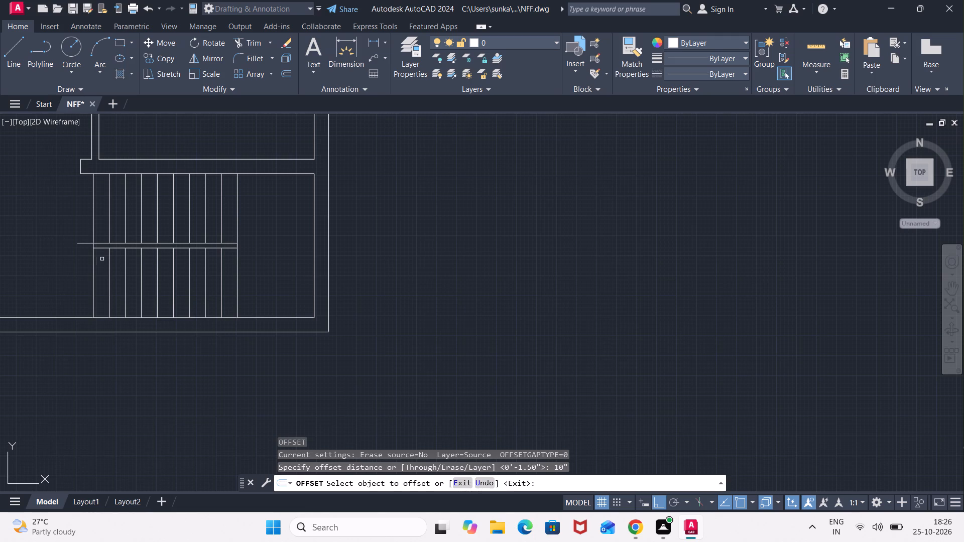
{"action": "left_click", "coordinate": [93, 265]}
{"action": "left_click", "coordinate": [83, 270]}
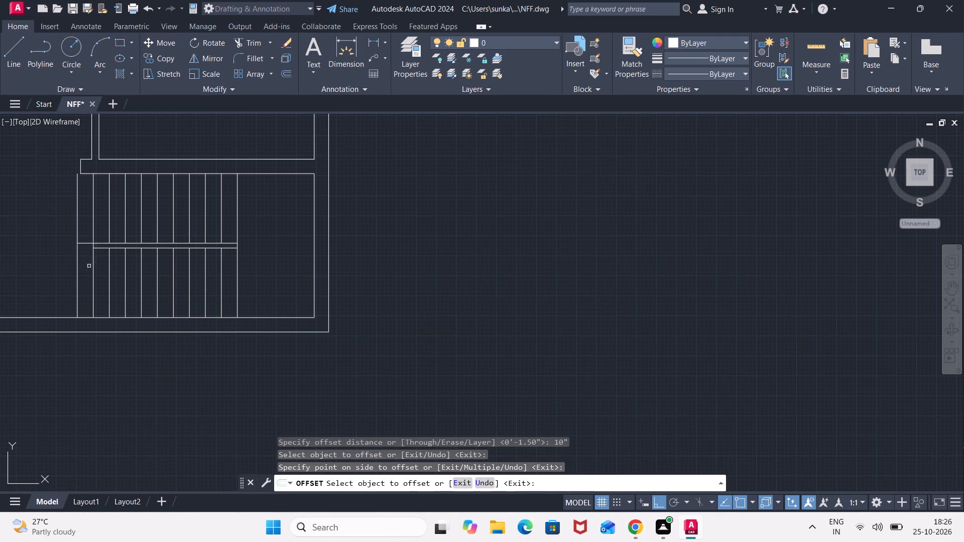
{"action": "scroll", "coordinate": [85, 208], "scroll_direction": "up", "scroll_amount": 1}
{"action": "scroll", "coordinate": [86, 206], "scroll_direction": "down", "scroll_amount": 2}
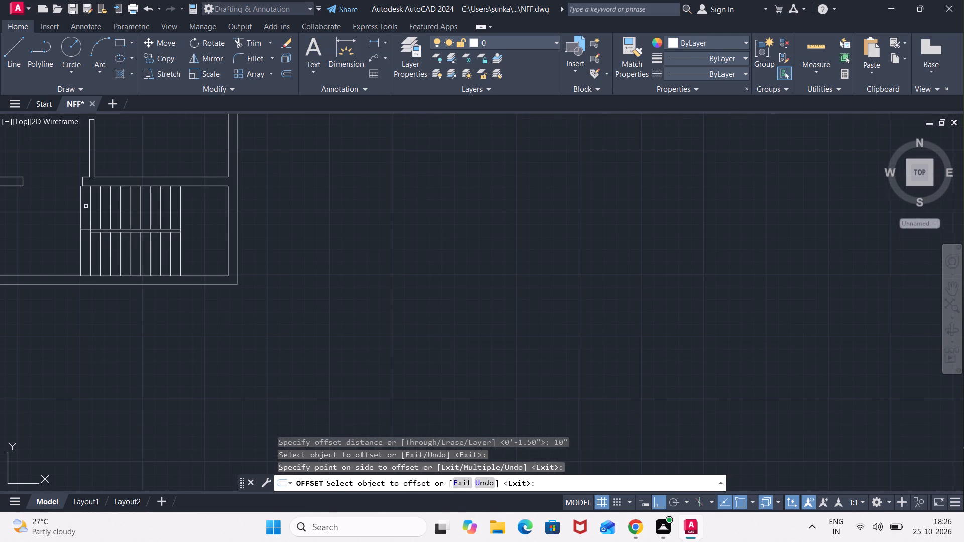
{"action": "middle_click_drag", "start_coordinate": [86, 206], "coordinate": [165, 239]}
{"action": "scroll", "coordinate": [166, 230], "scroll_direction": "up", "scroll_amount": 2}
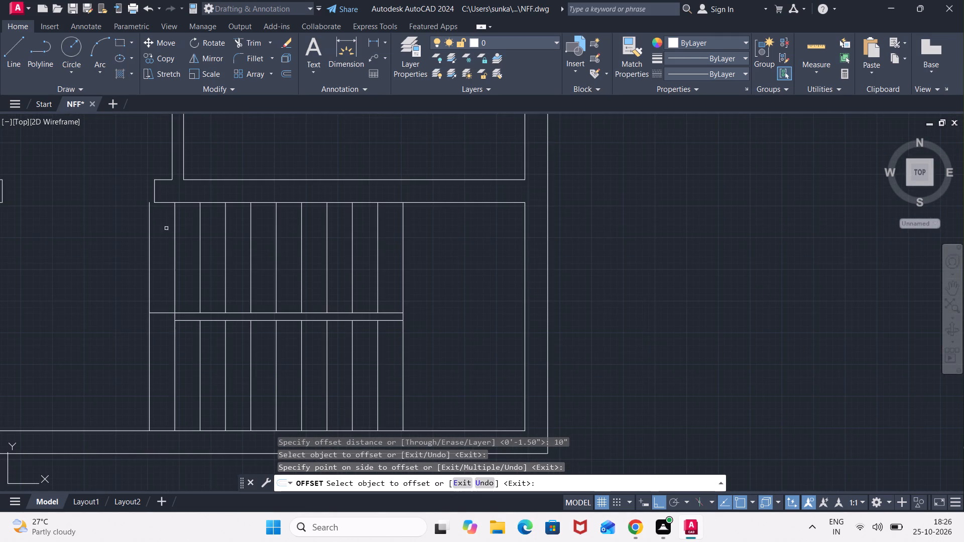
{"action": "key", "text": "Escape"}
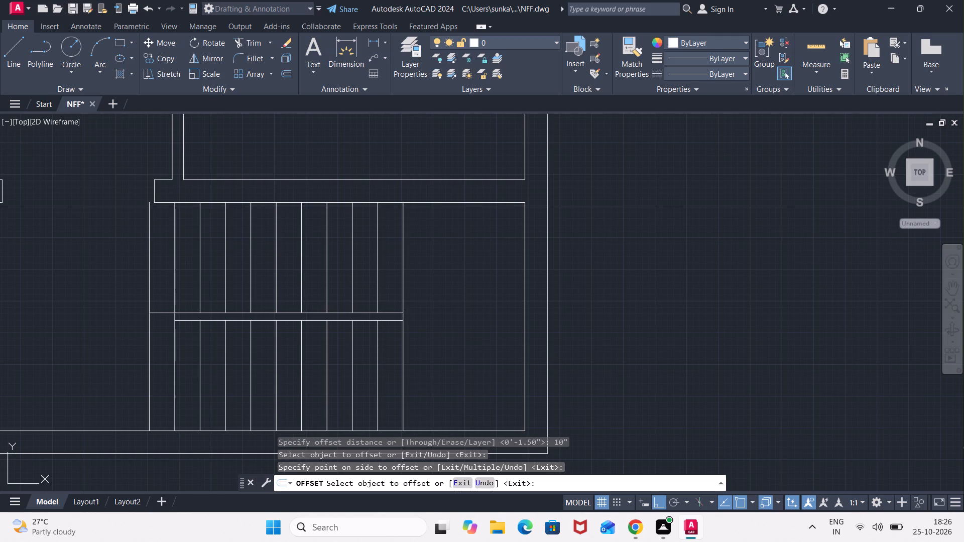
Erase the short line closing the west end of the wall north of the stair.
{"action": "left_click", "coordinate": [157, 189]}
{"action": "left_click", "coordinate": [138, 196]}
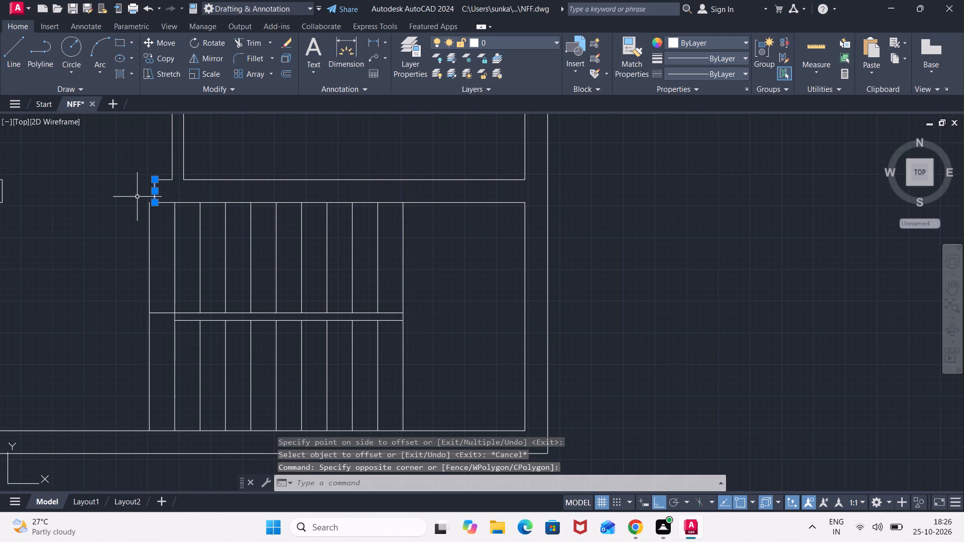
{"action": "key", "text": "Delete"}
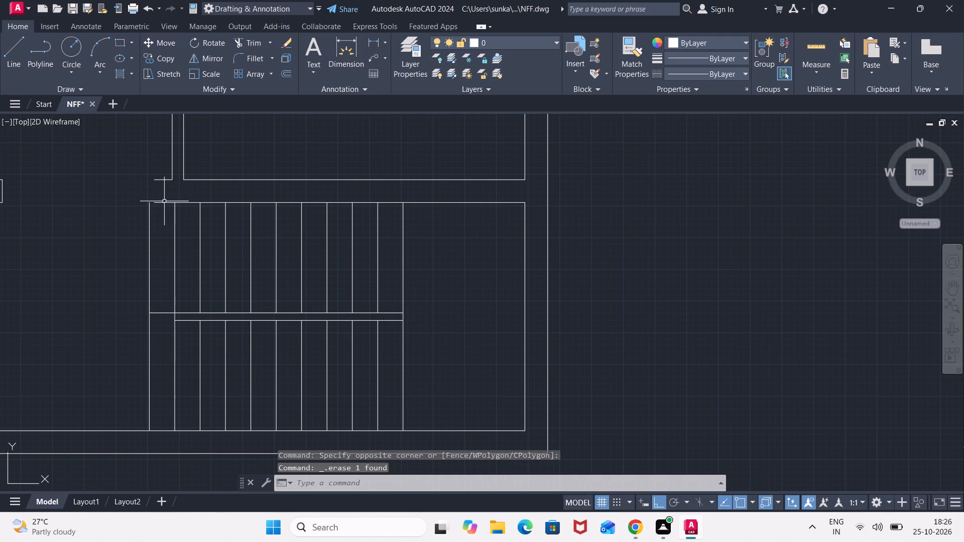
Stretch the west ends of both face lines of the wall north of the stair westward, past the new first tread line.
{"action": "left_click", "coordinate": [164, 201]}
{"action": "left_click", "coordinate": [157, 202]}
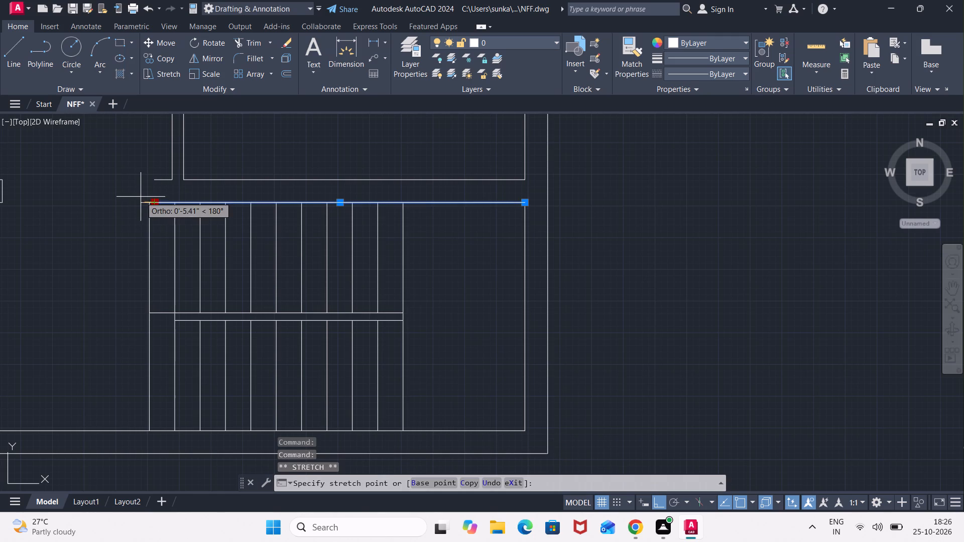
{"action": "left_click", "coordinate": [137, 197]}
{"action": "left_click", "coordinate": [158, 177]}
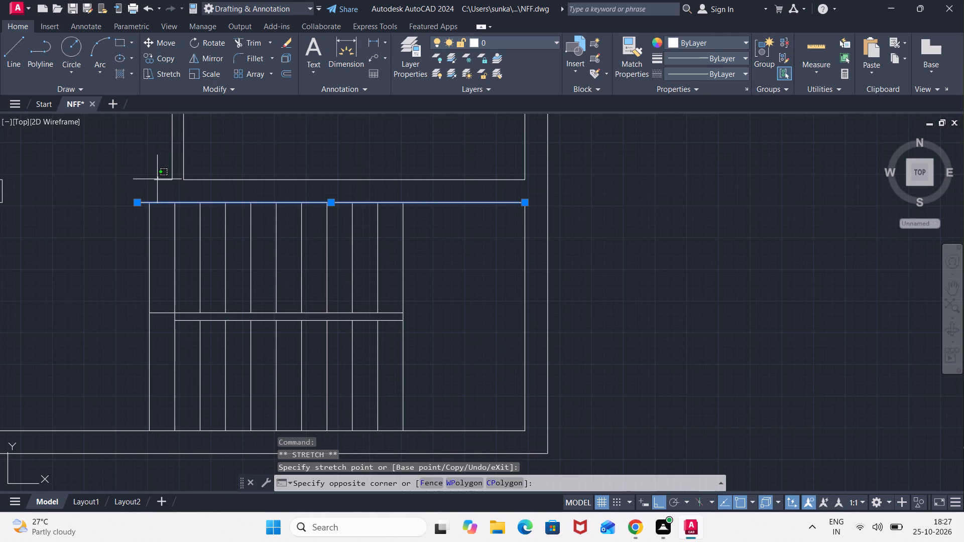
{"action": "left_click", "coordinate": [152, 186]}
{"action": "left_click", "coordinate": [154, 183]}
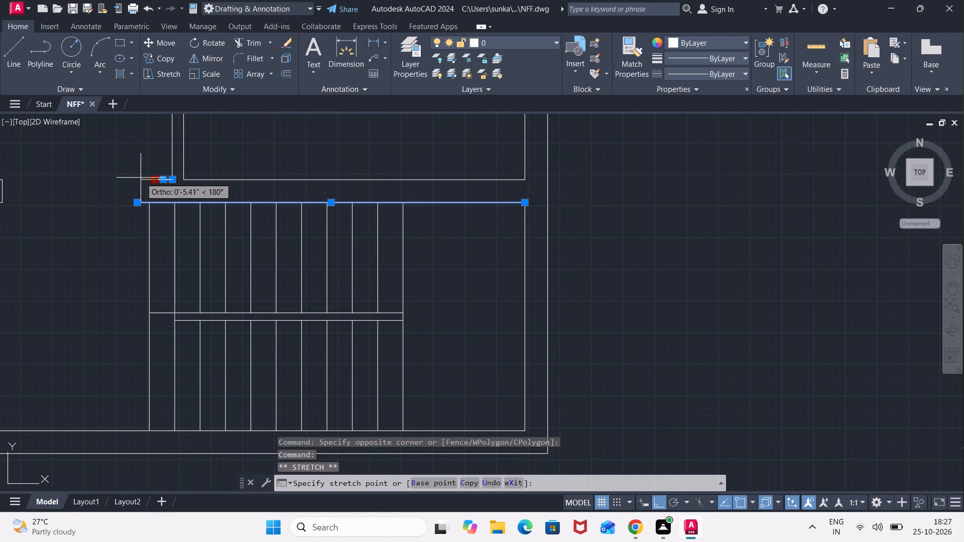
{"action": "left_click", "coordinate": [137, 176]}
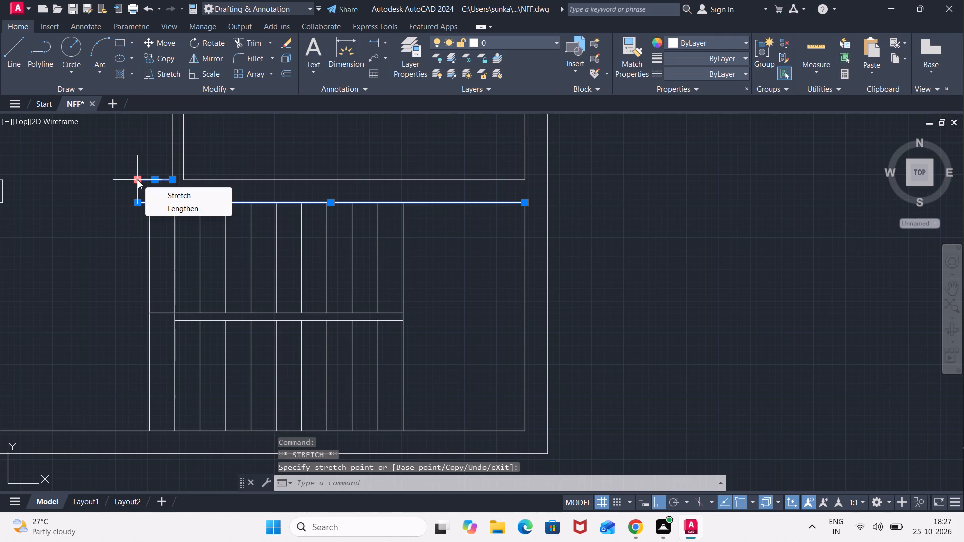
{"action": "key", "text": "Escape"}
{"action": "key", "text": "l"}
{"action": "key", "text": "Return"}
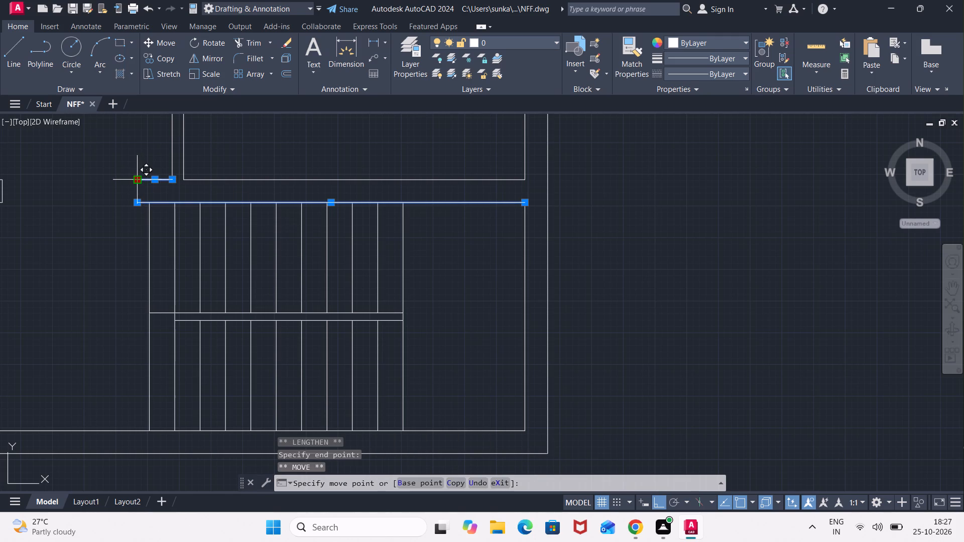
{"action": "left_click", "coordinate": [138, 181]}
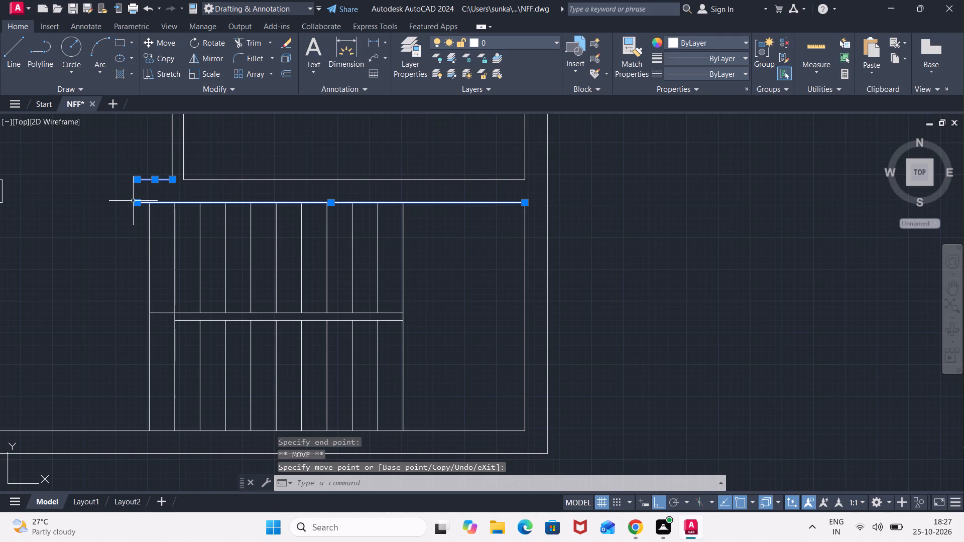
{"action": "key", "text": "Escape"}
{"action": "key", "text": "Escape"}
Draw a line between the two stretched wall face ends to close the west end of the wall north of the stair.
{"action": "key", "text": "l"}
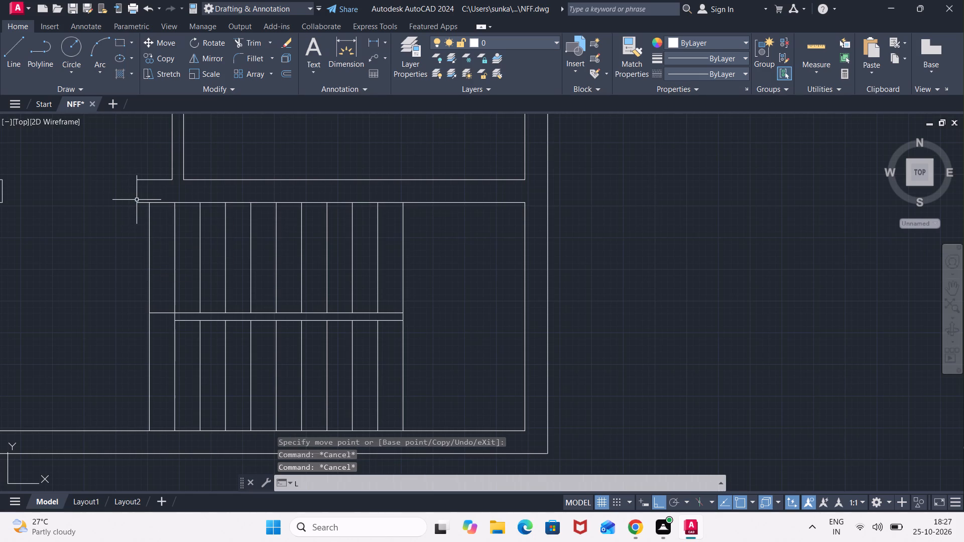
{"action": "key", "text": "Return"}
{"action": "scroll", "coordinate": [139, 199], "scroll_direction": "up", "scroll_amount": 2}
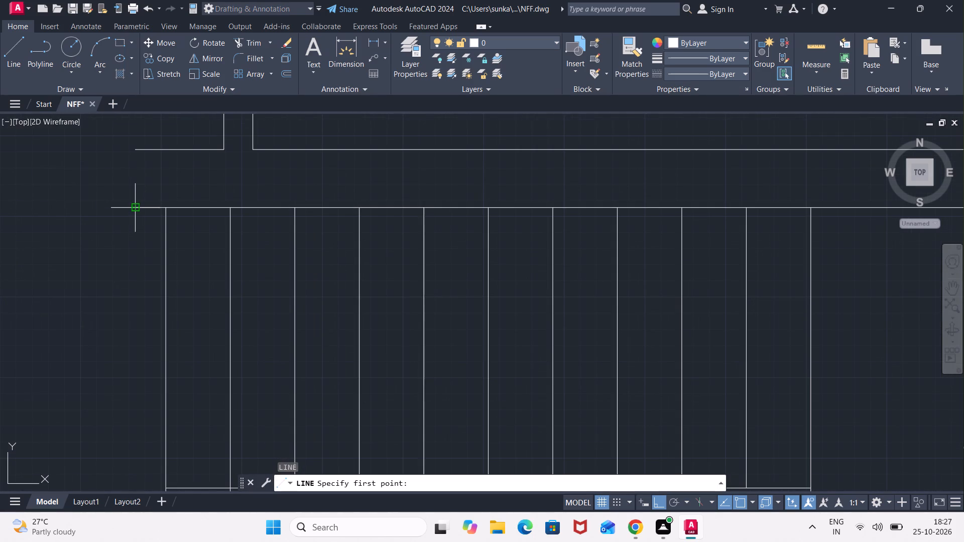
{"action": "left_click", "coordinate": [134, 205]}
{"action": "left_click", "coordinate": [135, 146]}
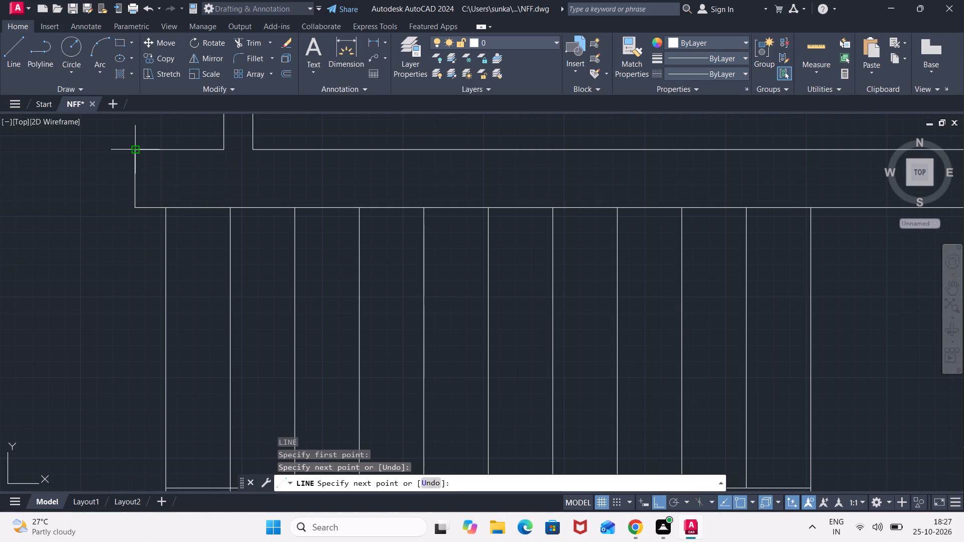
{"action": "key", "text": "Escape"}
Erase the line closing the end of the opposite wall stub on the west side of the door opening.
{"action": "scroll", "coordinate": [129, 154], "scroll_direction": "down", "scroll_amount": 3}
{"action": "middle_click_drag", "start_coordinate": [97, 165], "coordinate": [97, 166]}
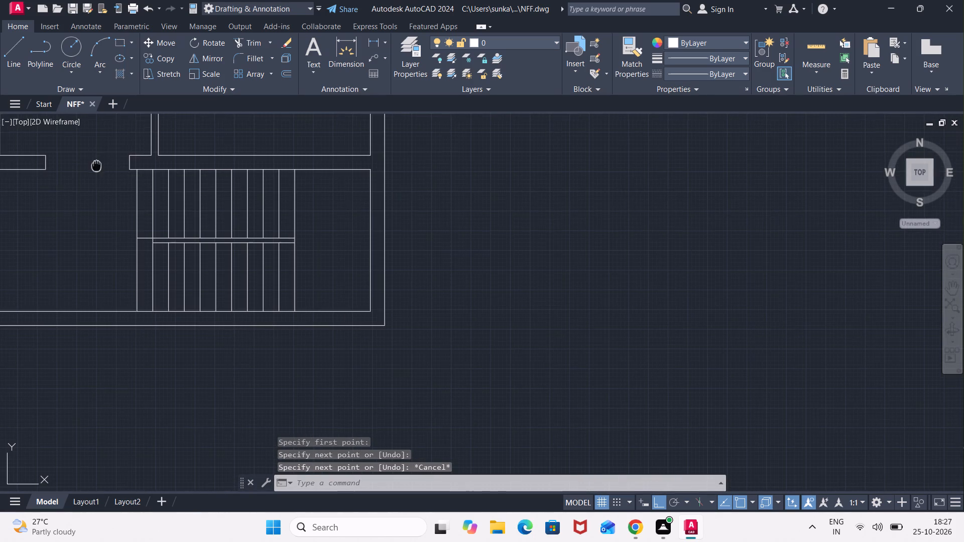
{"action": "middle_click_drag", "start_coordinate": [97, 166], "coordinate": [143, 183]}
{"action": "left_click", "coordinate": [97, 182]}
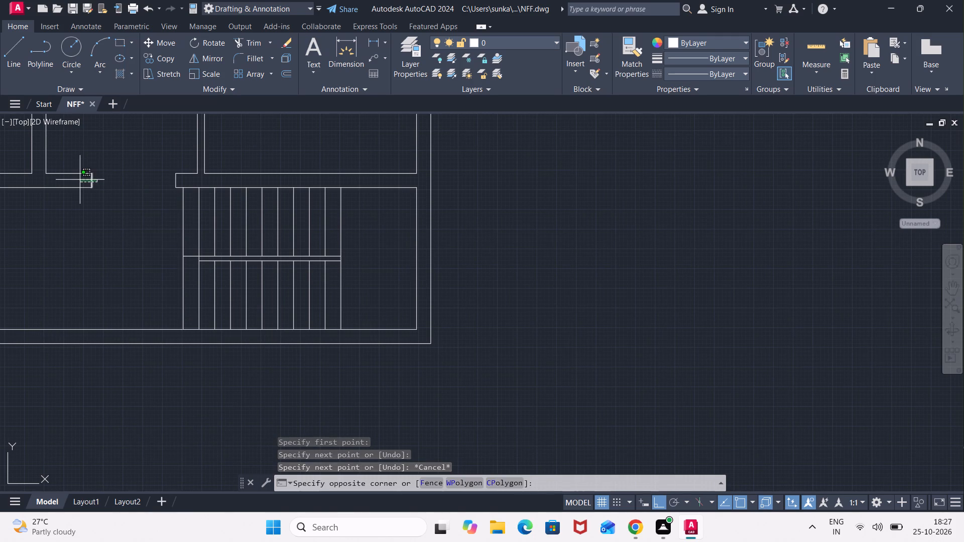
{"action": "left_click", "coordinate": [80, 180]}
{"action": "key", "text": "Delete"}
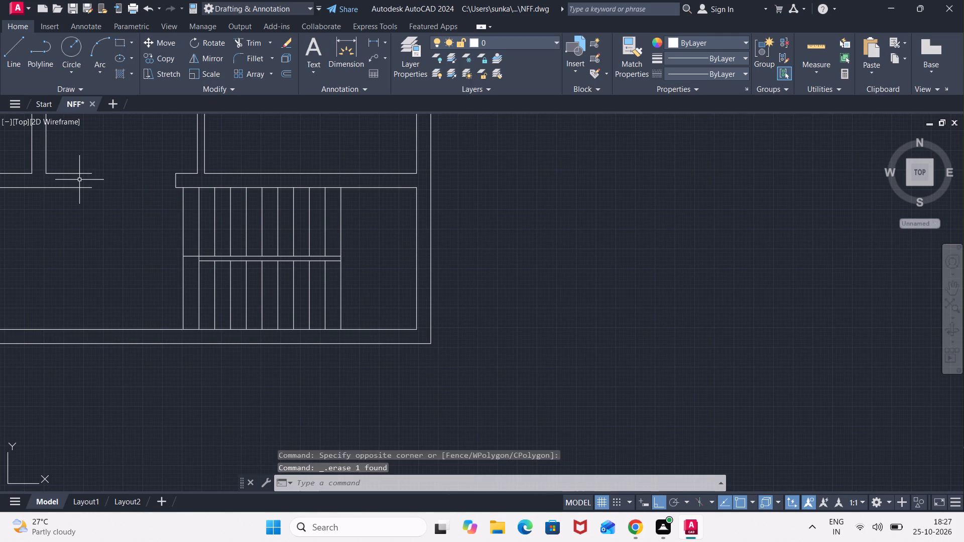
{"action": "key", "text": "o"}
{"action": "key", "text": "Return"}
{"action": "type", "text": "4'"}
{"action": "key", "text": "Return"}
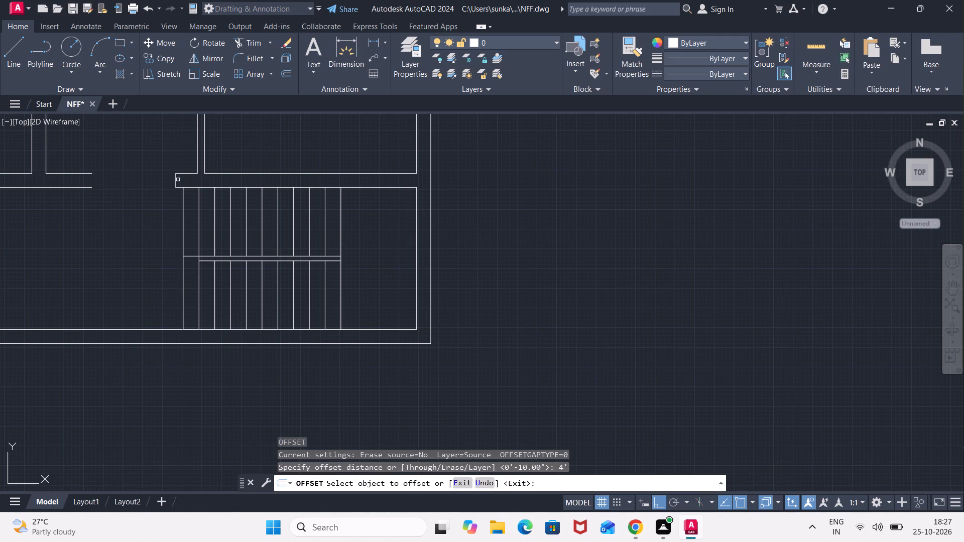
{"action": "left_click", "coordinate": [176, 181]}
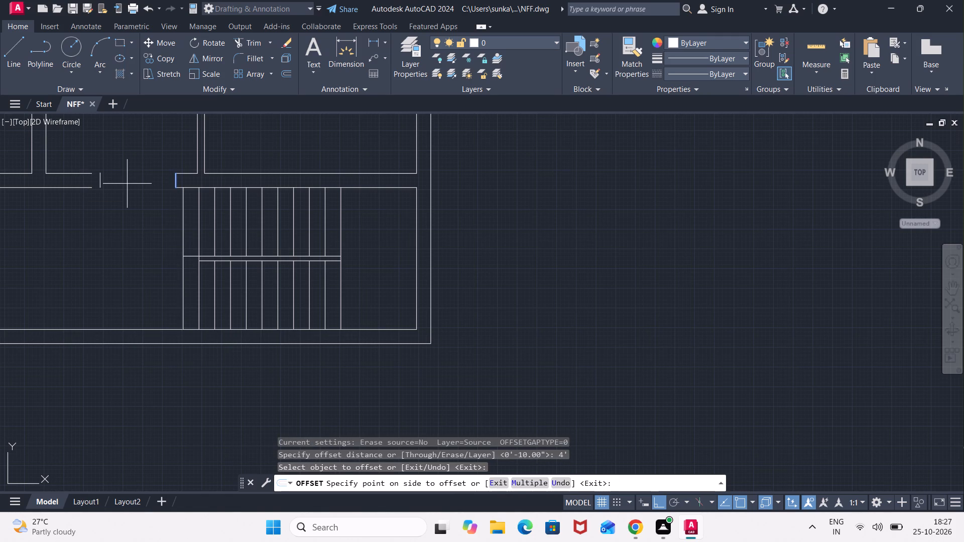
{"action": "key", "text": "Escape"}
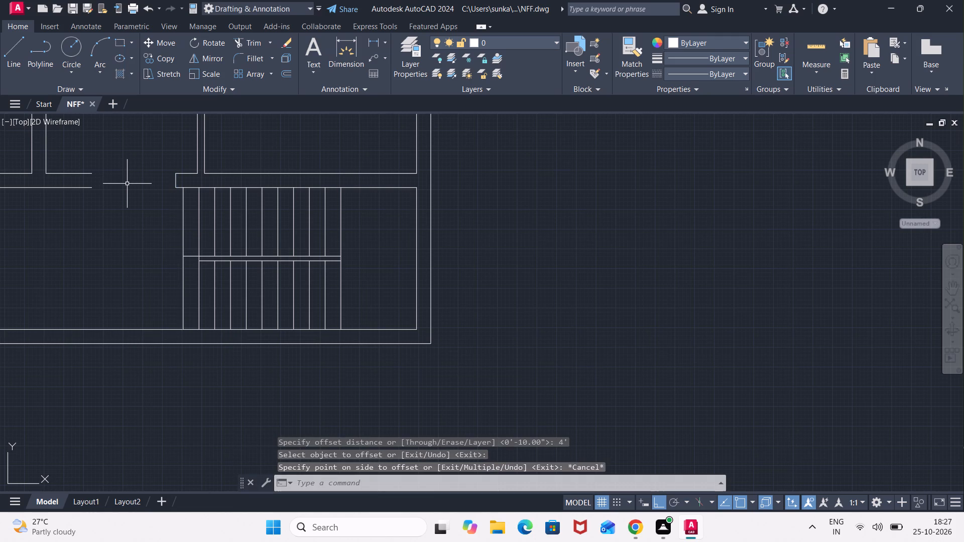
Offset the closing line of the wall north of the stair 5' west across the door opening.
{"action": "key", "text": "o"}
{"action": "key", "text": "Return"}
{"action": "type", "text": "5'"}
{"action": "key", "text": "Return"}
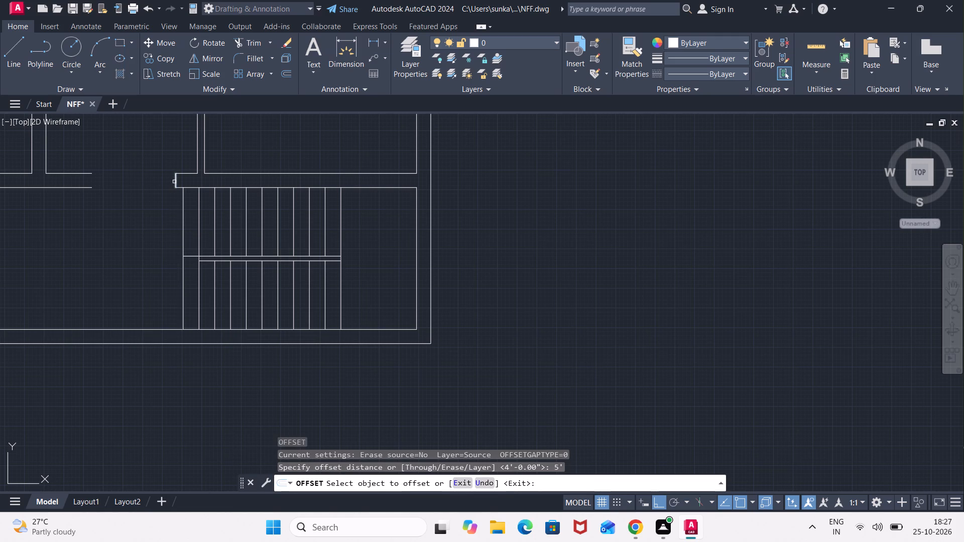
{"action": "left_click", "coordinate": [175, 181]}
{"action": "left_click", "coordinate": [119, 176]}
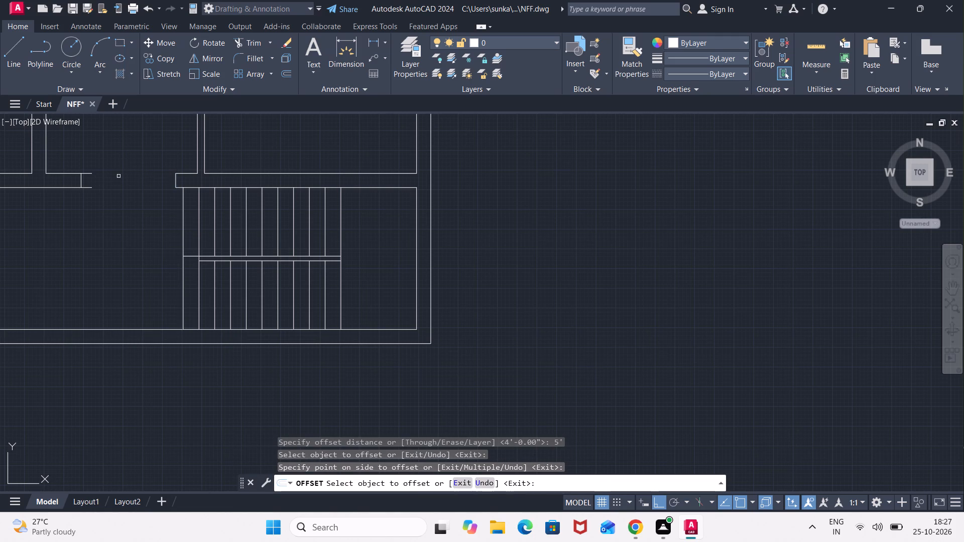
{"action": "key", "text": "Escape"}
Trim the two wall face lines that project east past the offset end line, using a fence across both.
{"action": "type", "text": "TR"}
{"action": "key", "text": "Return"}
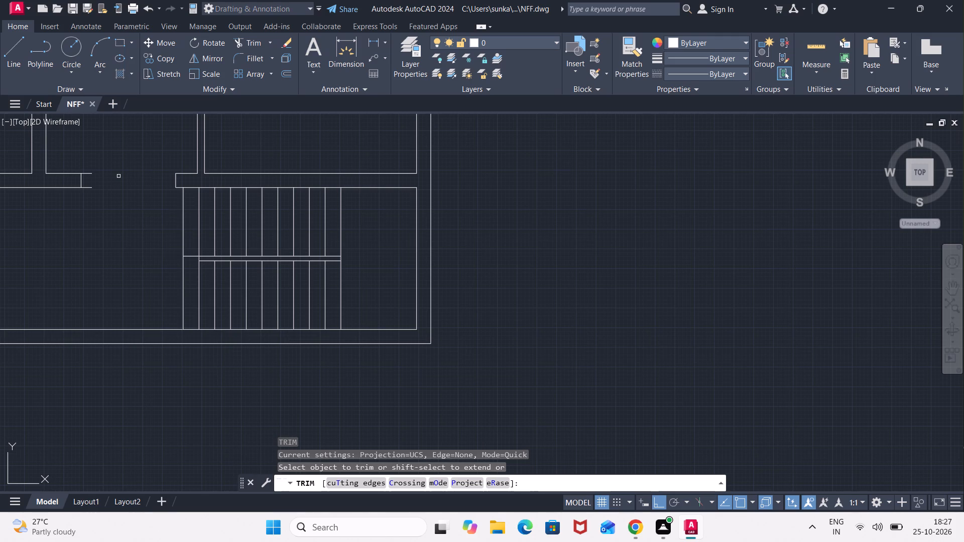
{"action": "left_click", "coordinate": [89, 192]}
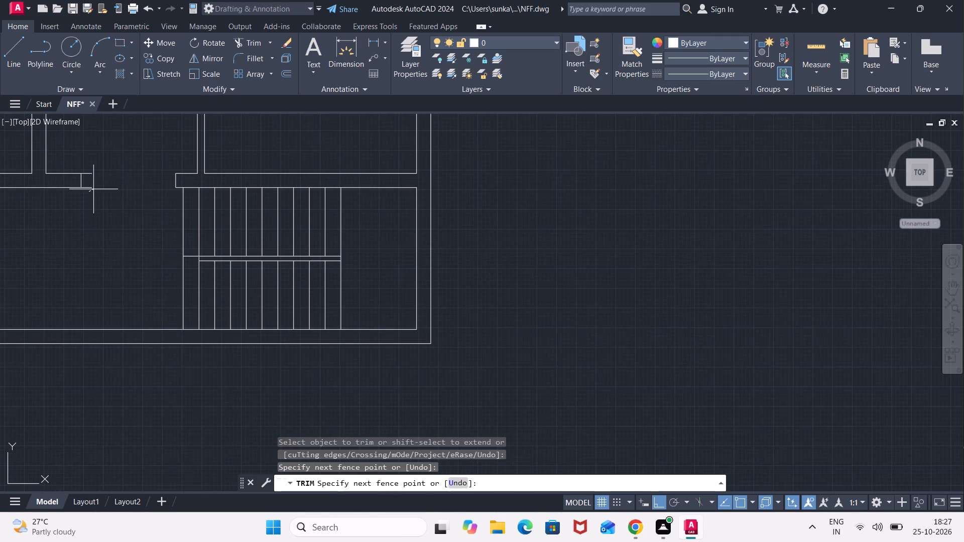
{"action": "left_click", "coordinate": [89, 171]}
{"action": "scroll", "coordinate": [89, 171], "scroll_direction": "down", "scroll_amount": 2}
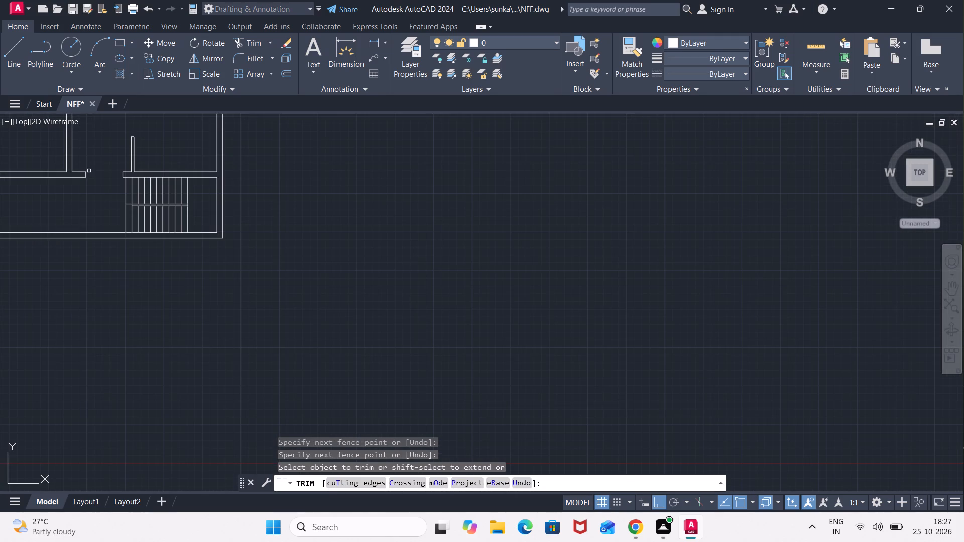
{"action": "middle_click_drag", "start_coordinate": [89, 171], "coordinate": [97, 188]}
{"action": "scroll", "coordinate": [115, 202], "scroll_direction": "up", "scroll_amount": 3}
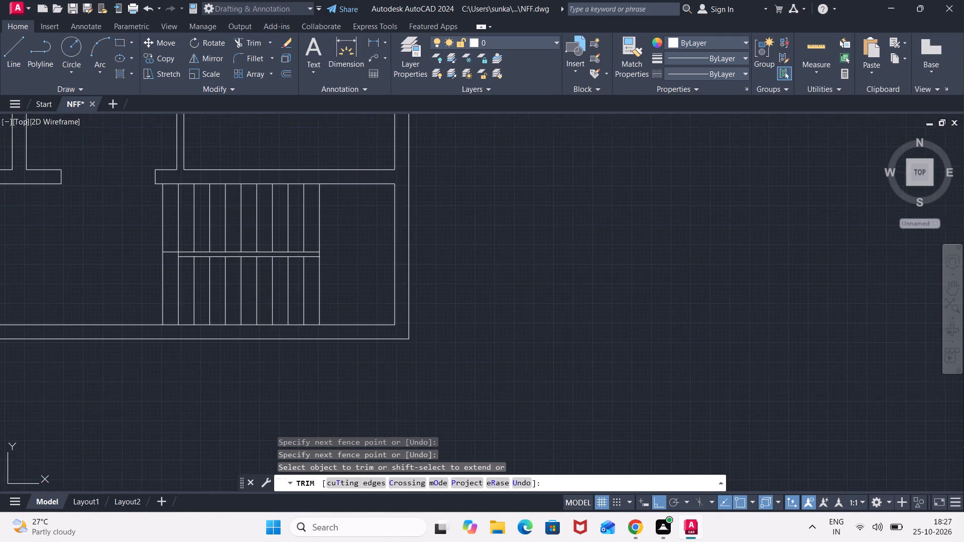
{"action": "scroll", "coordinate": [122, 210], "scroll_direction": "up", "scroll_amount": 2}
{"action": "key", "text": "Escape"}
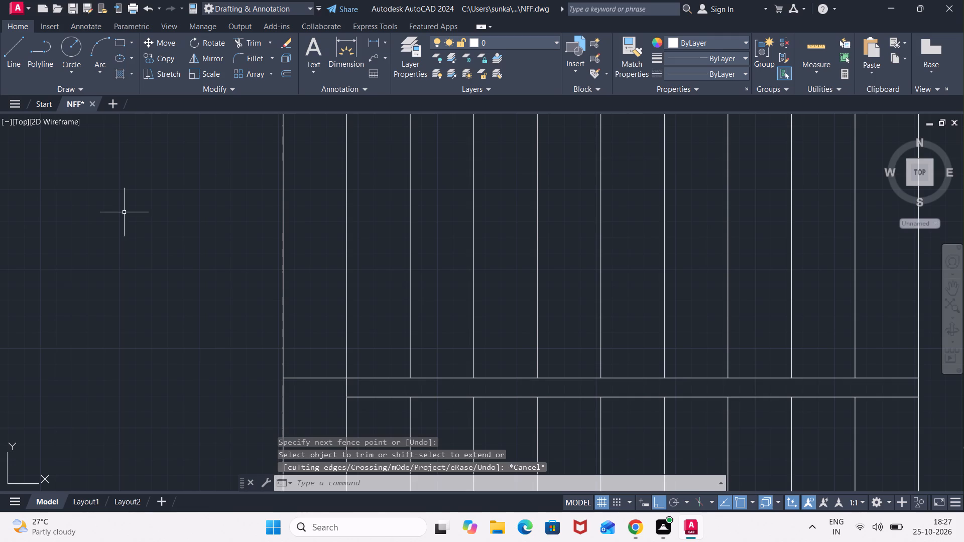
Stretch the west end of the lower line between the two stair flights to the westernmost riser line.
{"action": "scroll", "coordinate": [453, 402], "scroll_direction": "down", "scroll_amount": 2}
{"action": "scroll", "coordinate": [457, 400], "scroll_direction": "up", "scroll_amount": 1}
{"action": "left_click", "coordinate": [457, 400]}
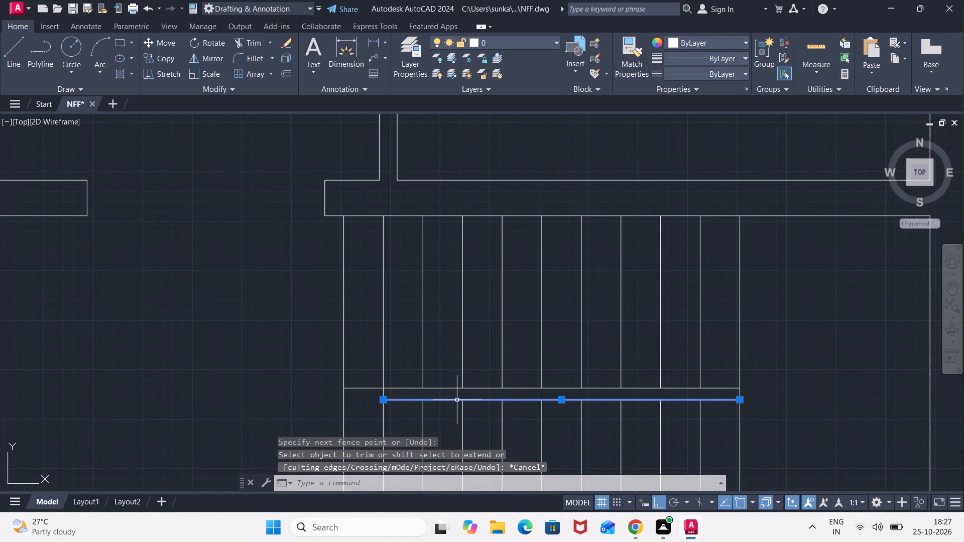
{"action": "left_click", "coordinate": [383, 399]}
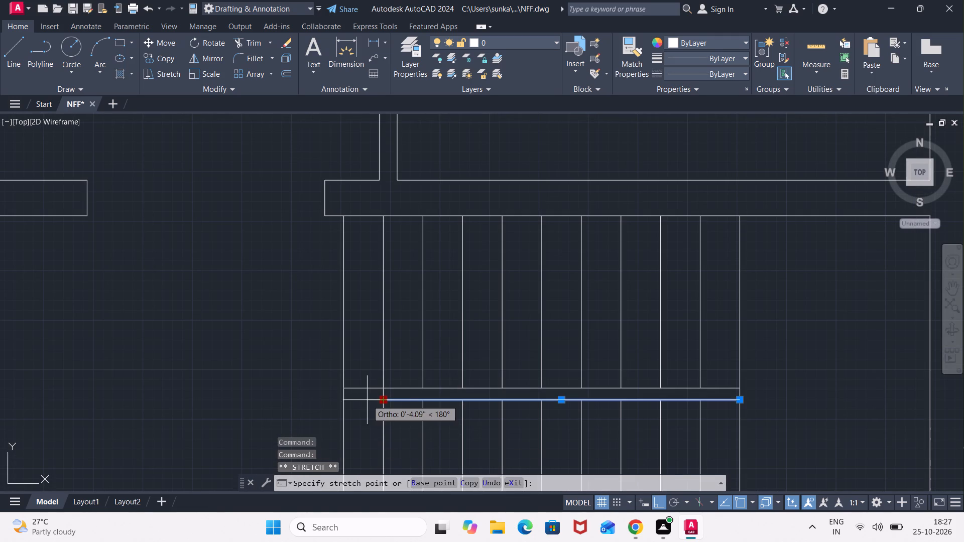
{"action": "left_click", "coordinate": [340, 398]}
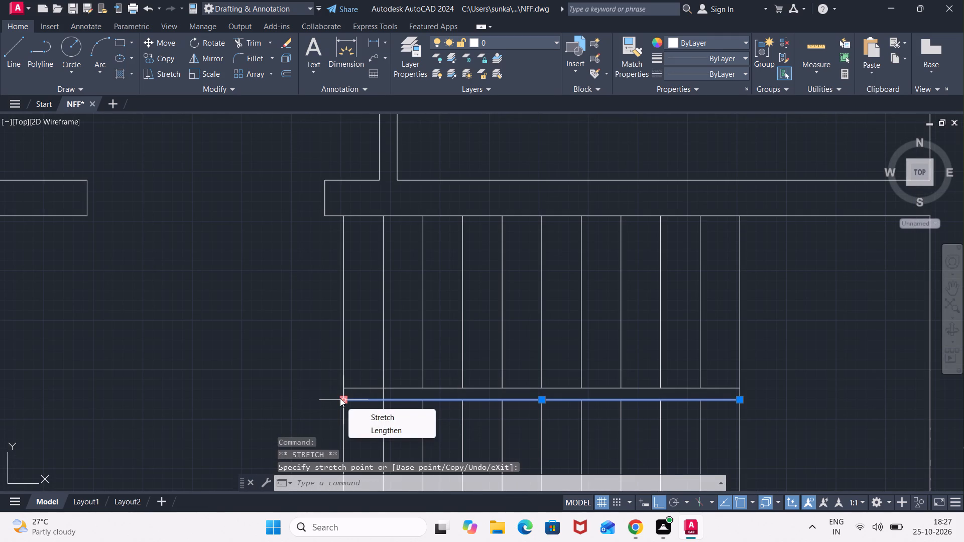
{"action": "key", "text": "Escape"}
Trim the riser piece between the two lines separating the flights and the westernmost riser line of the north flight.
{"action": "type", "text": "TR"}
{"action": "key", "text": "Return"}
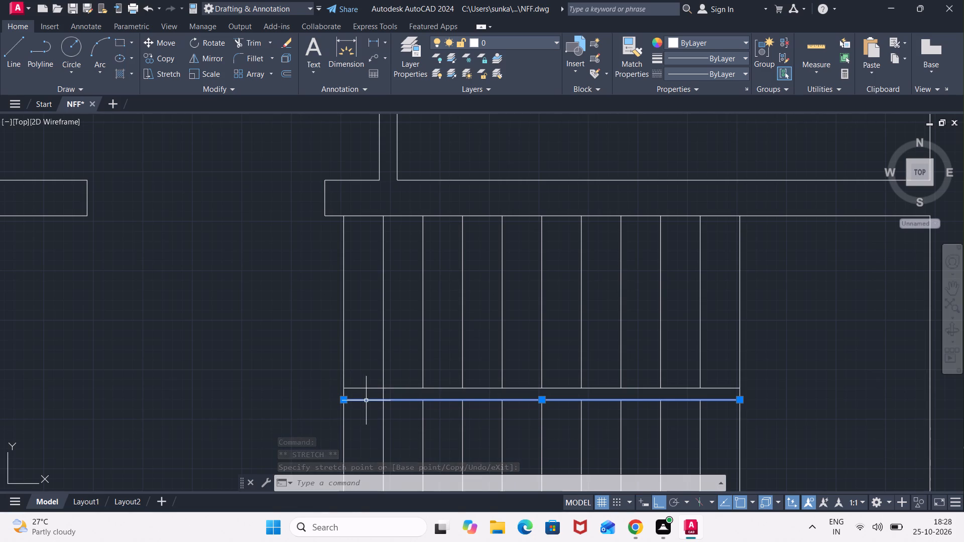
{"action": "key", "text": "Escape"}
{"action": "type", "text": "TR"}
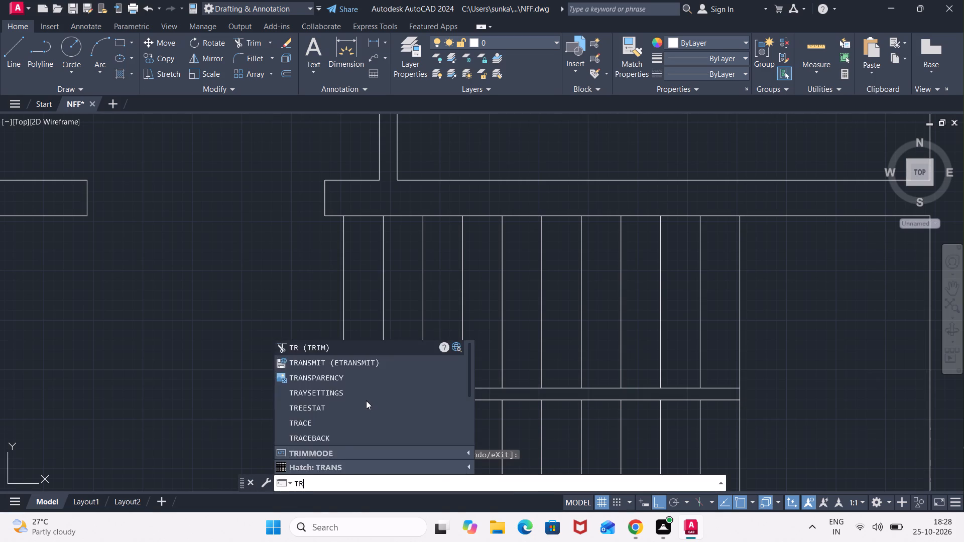
{"action": "key", "text": "Return"}
{"action": "left_click", "coordinate": [382, 394]}
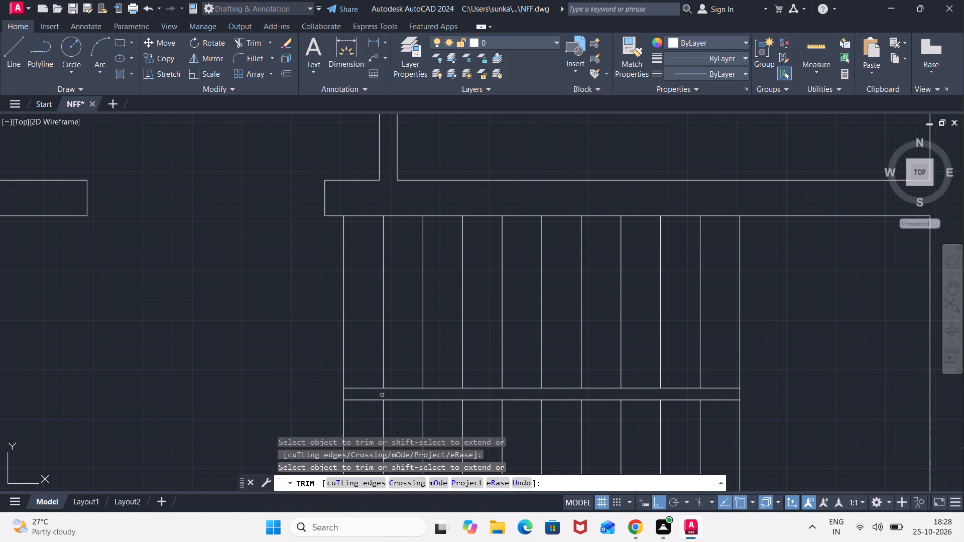
{"action": "left_click", "coordinate": [348, 352]}
{"action": "left_click", "coordinate": [320, 352]}
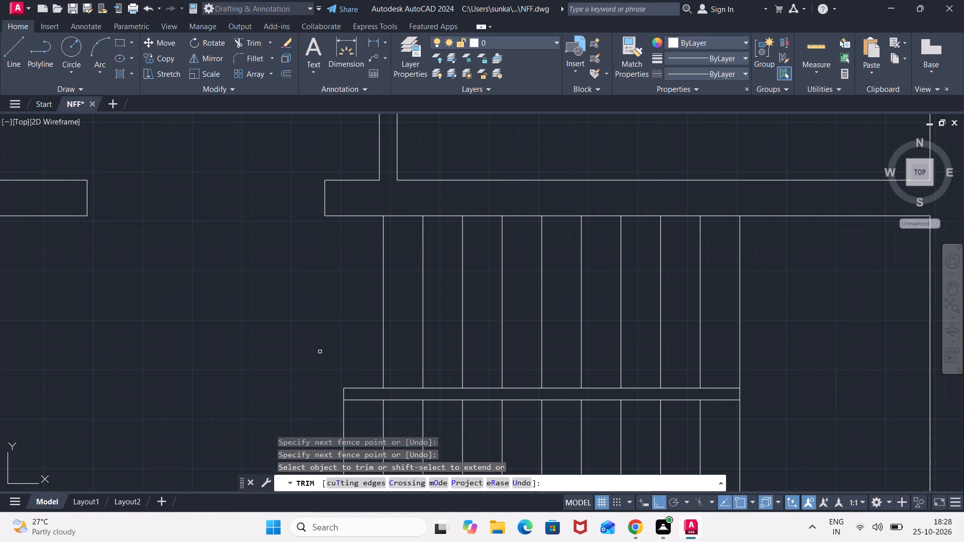
{"action": "scroll", "coordinate": [340, 344], "scroll_direction": "down", "scroll_amount": 2}
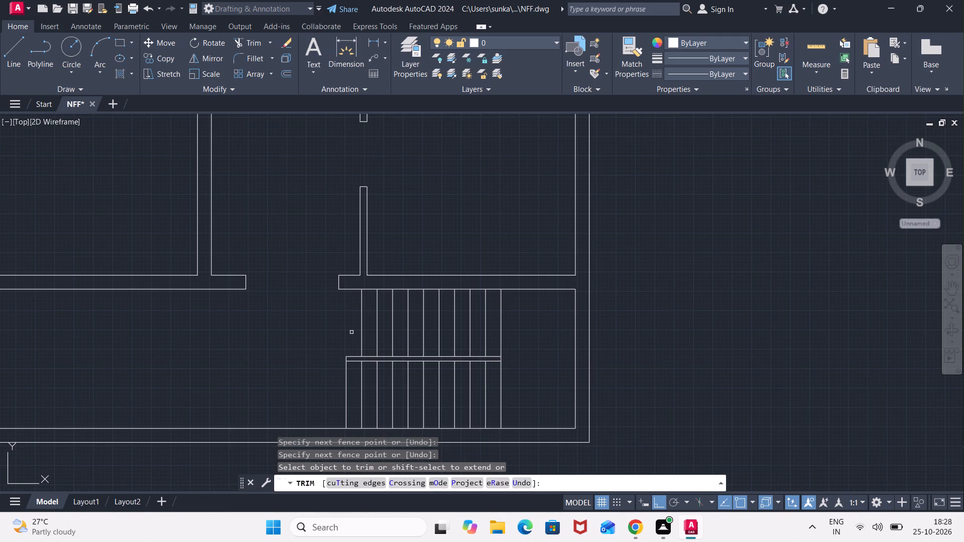
{"action": "scroll", "coordinate": [351, 332], "scroll_direction": "down", "scroll_amount": 1}
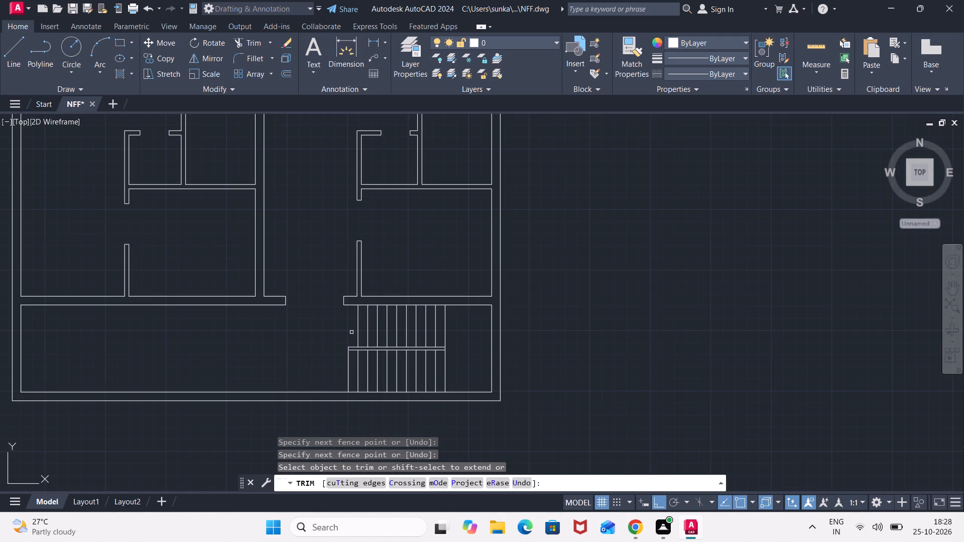
{"action": "middle_click_drag", "start_coordinate": [277, 341], "coordinate": [386, 326]}
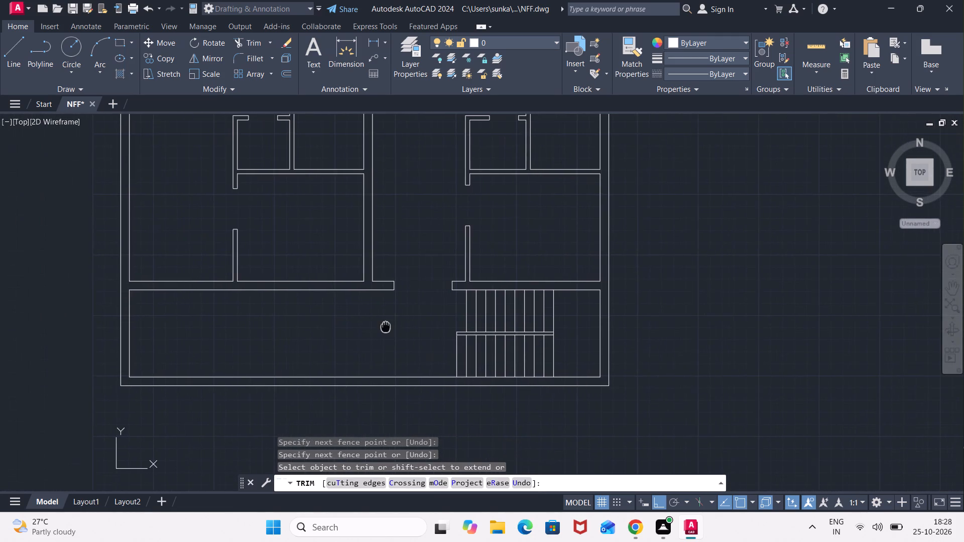
{"action": "middle_click_drag", "start_coordinate": [386, 326], "coordinate": [405, 327]}
{"action": "key", "text": "Escape"}
Draw the stair direction line from a riser midpoint in the south flight east to the landing, north, and back west into the north flight.
{"action": "key", "text": "l"}
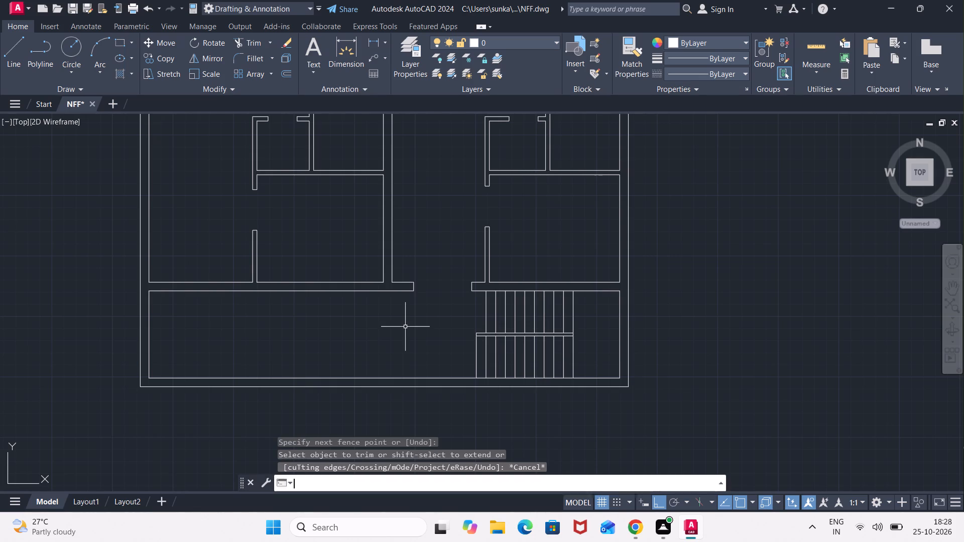
{"action": "key", "text": "Return"}
{"action": "scroll", "coordinate": [476, 353], "scroll_direction": "up", "scroll_amount": 1}
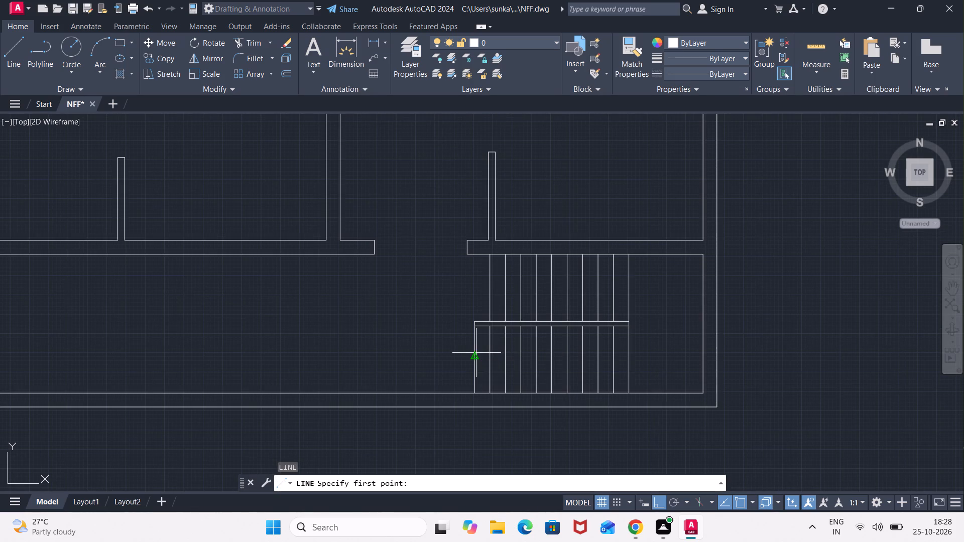
{"action": "left_click", "coordinate": [540, 360]}
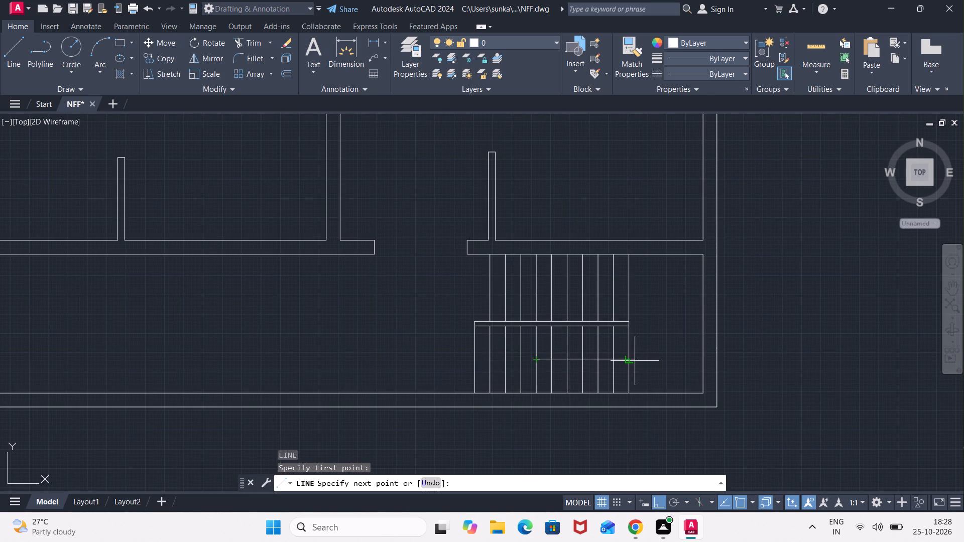
{"action": "left_click", "coordinate": [651, 355]}
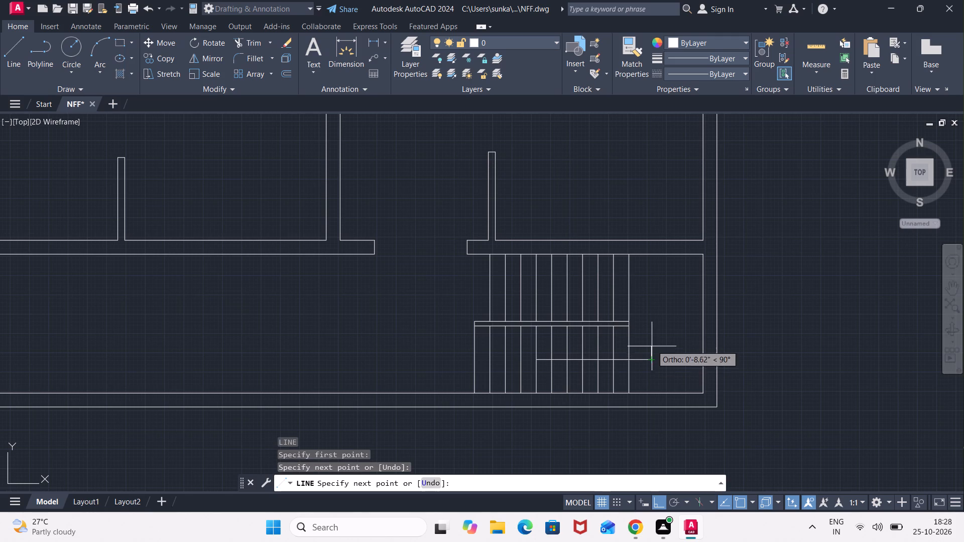
{"action": "left_click", "coordinate": [654, 286]}
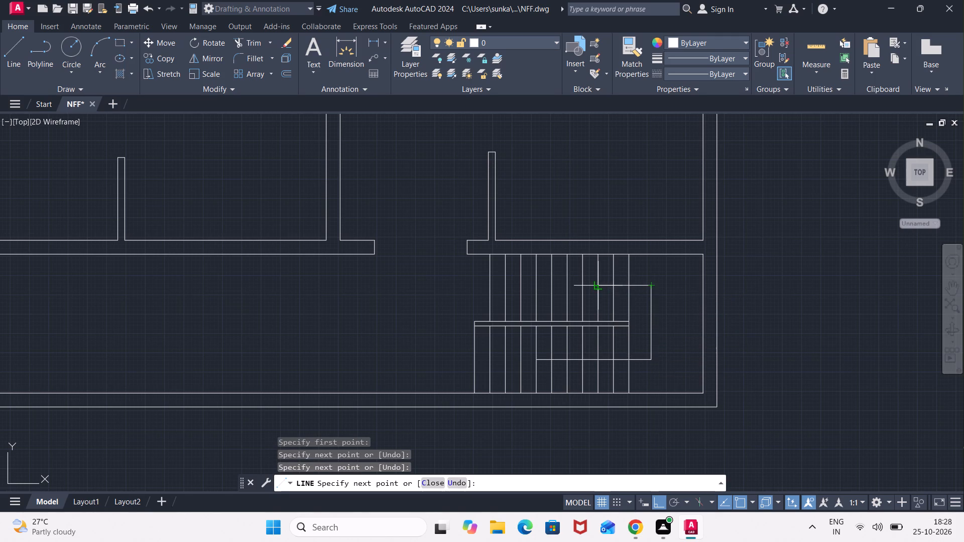
{"action": "scroll", "coordinate": [600, 282], "scroll_direction": "up", "scroll_amount": 2}
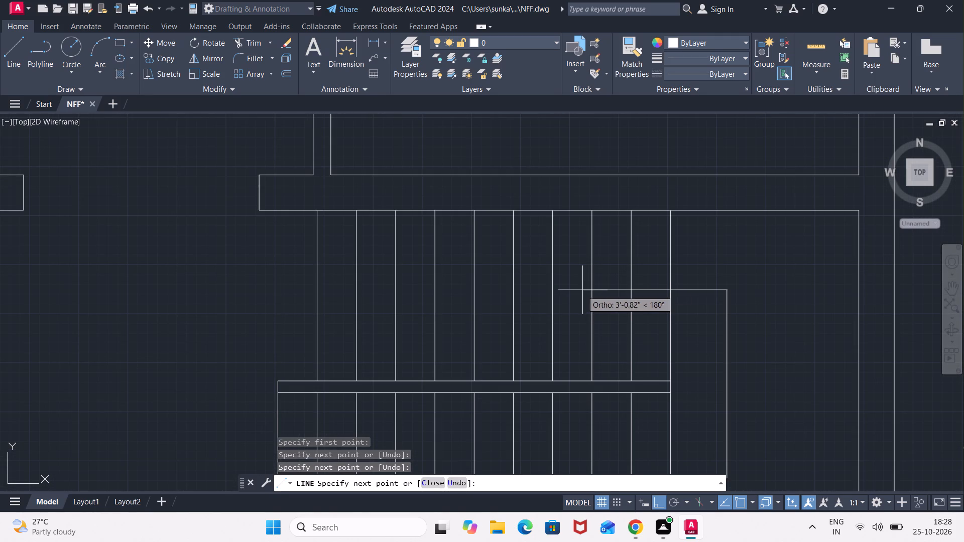
{"action": "left_click", "coordinate": [579, 292]}
Add the upper half of an arrowhead at the direction line's west end, with Ortho off for the sloped side.
{"action": "left_click", "coordinate": [576, 276]}
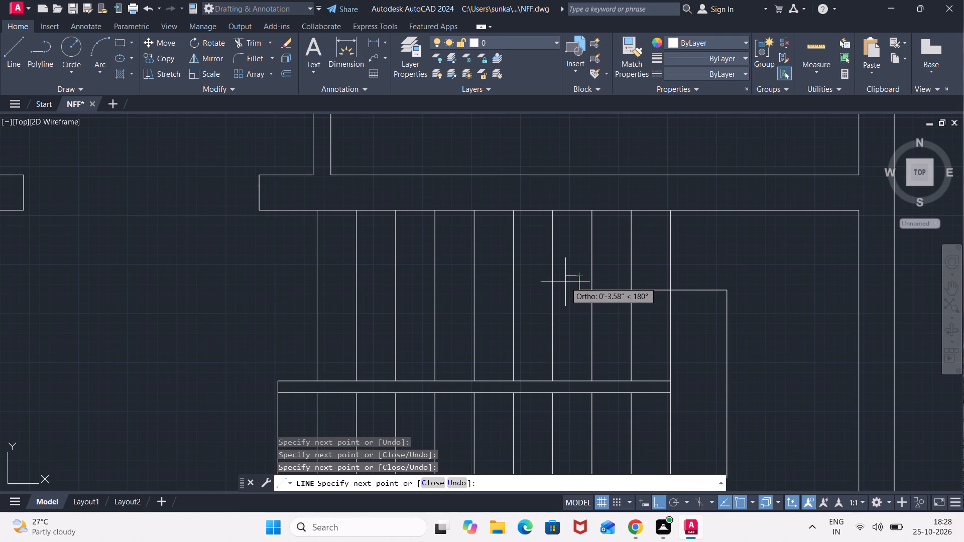
{"action": "key", "text": "F8"}
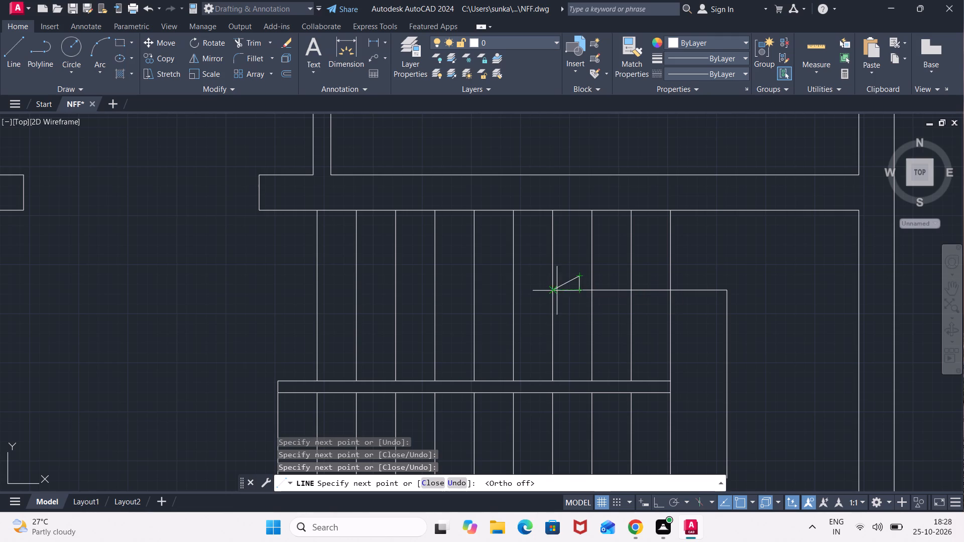
{"action": "left_click", "coordinate": [560, 286]}
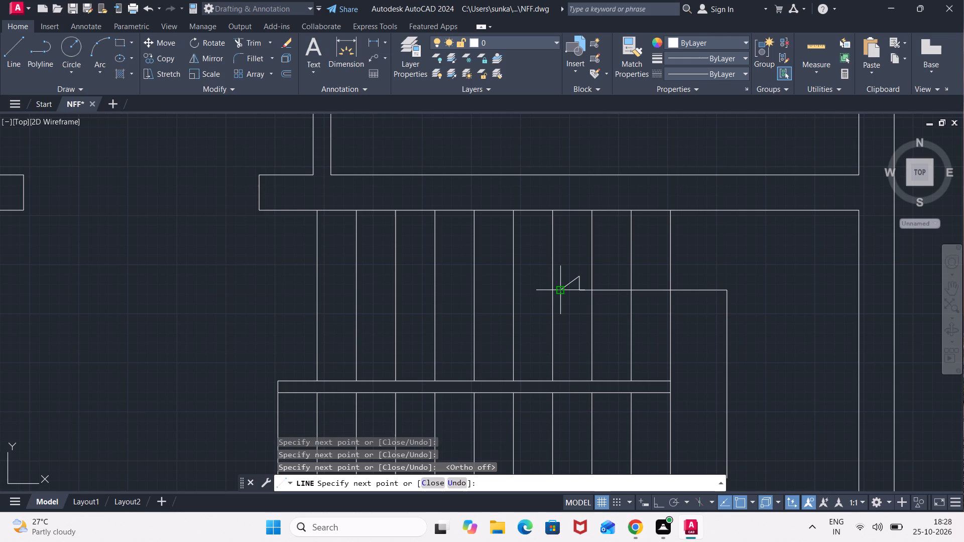
{"action": "key", "text": "Escape"}
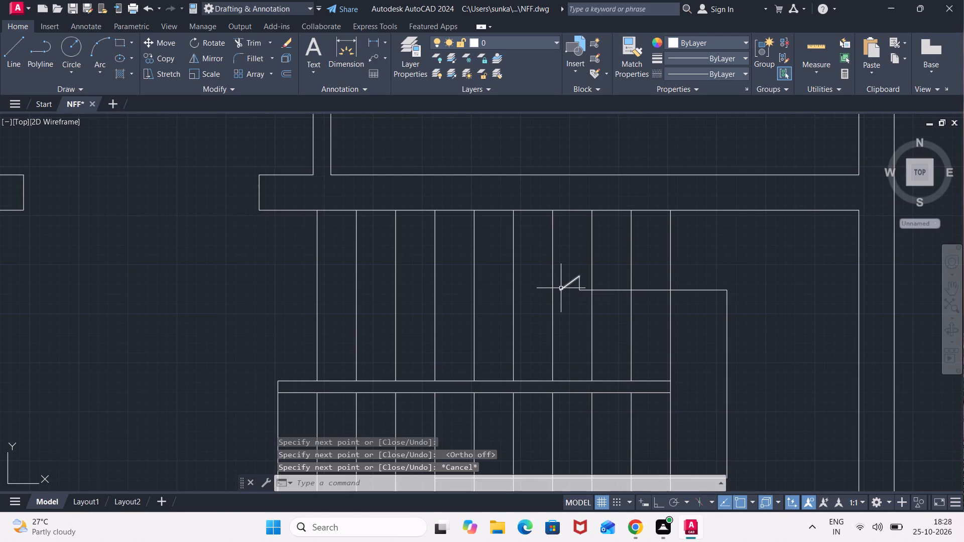
Mirror the two half-arrowhead lines about the direction line's axis, keeping the source objects.
{"action": "left_click", "coordinate": [585, 276]}
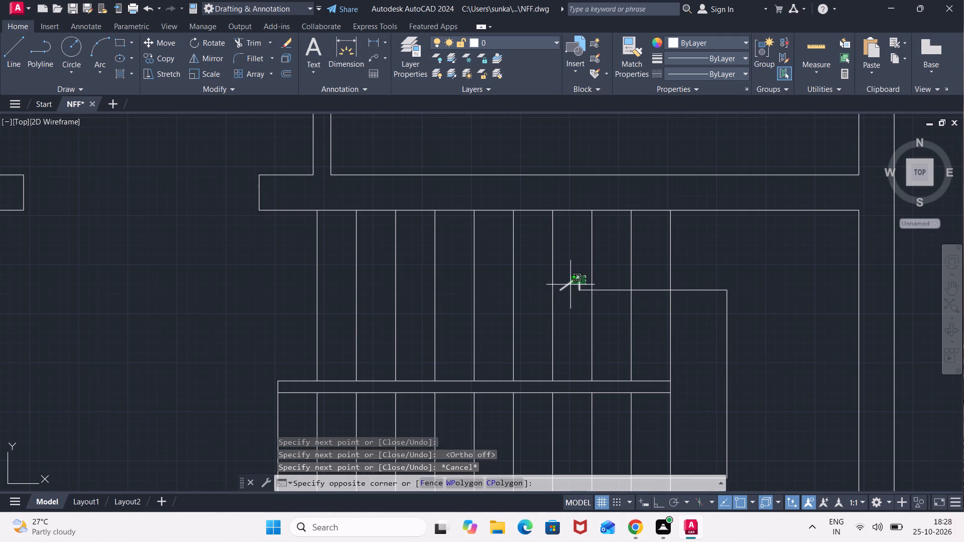
{"action": "left_click", "coordinate": [570, 285]}
{"action": "type", "text": "MI"}
{"action": "key", "text": "Return"}
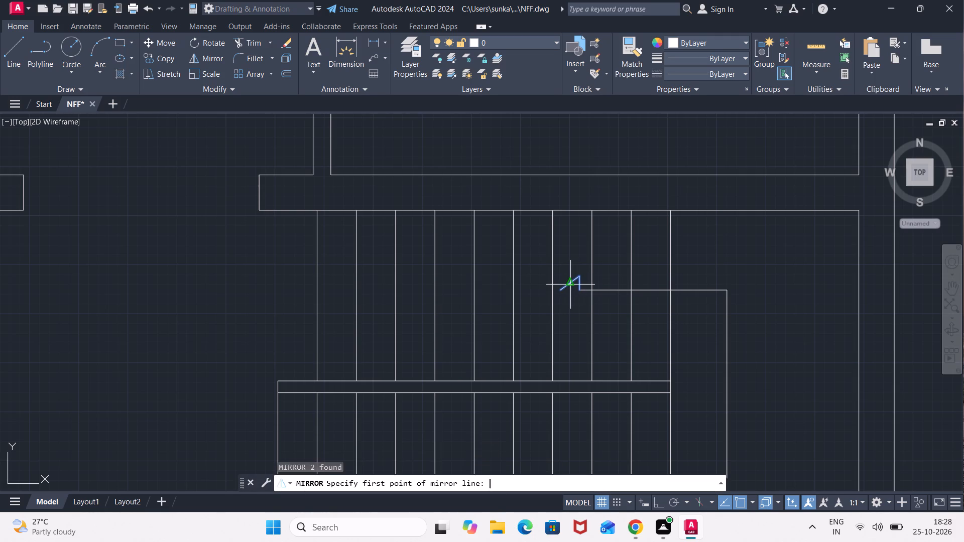
{"action": "scroll", "coordinate": [576, 294], "scroll_direction": "up", "scroll_amount": 2}
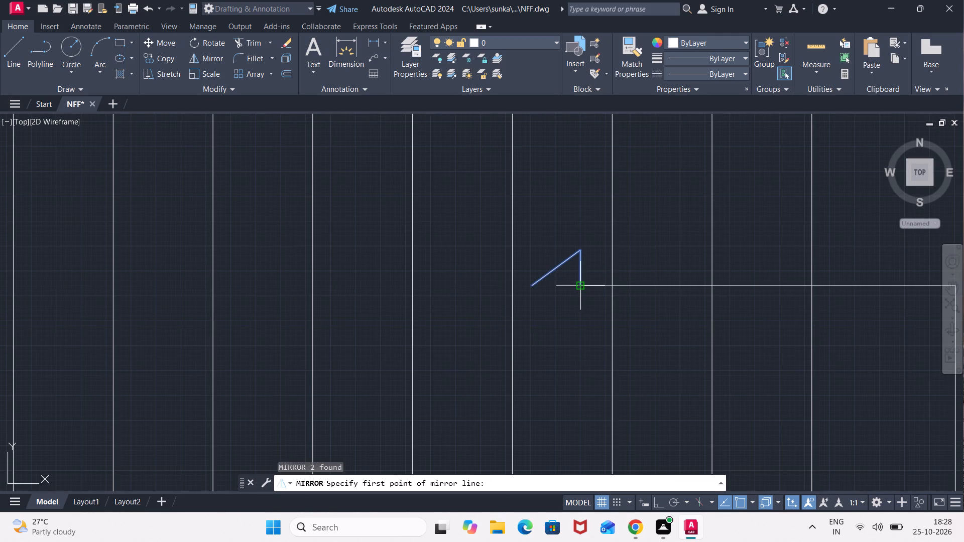
{"action": "left_click", "coordinate": [582, 288]}
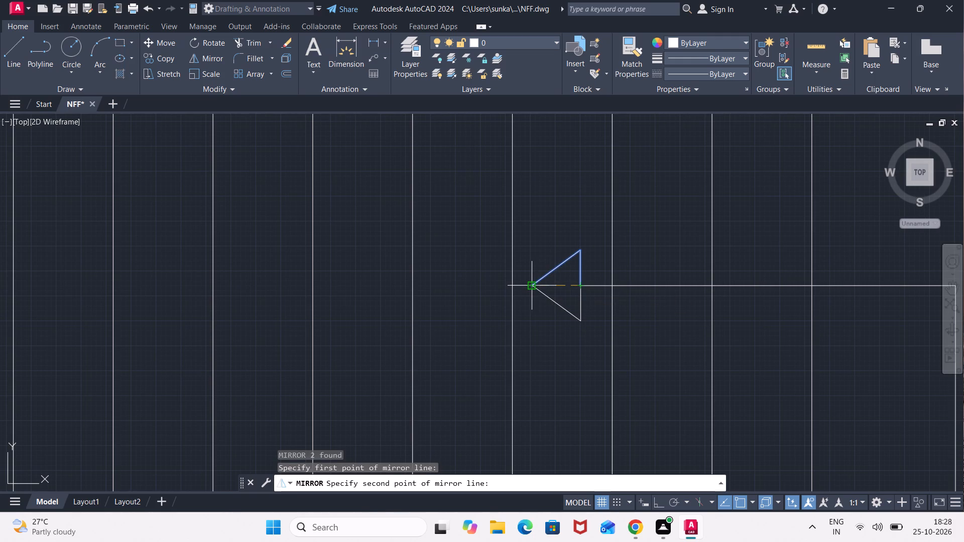
{"action": "left_click", "coordinate": [532, 287]}
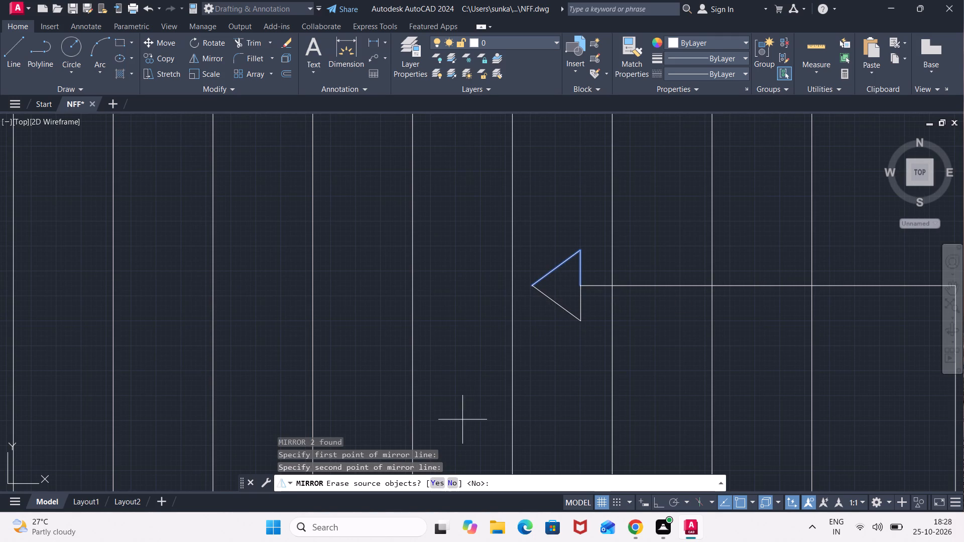
{"action": "left_click", "coordinate": [457, 483]}
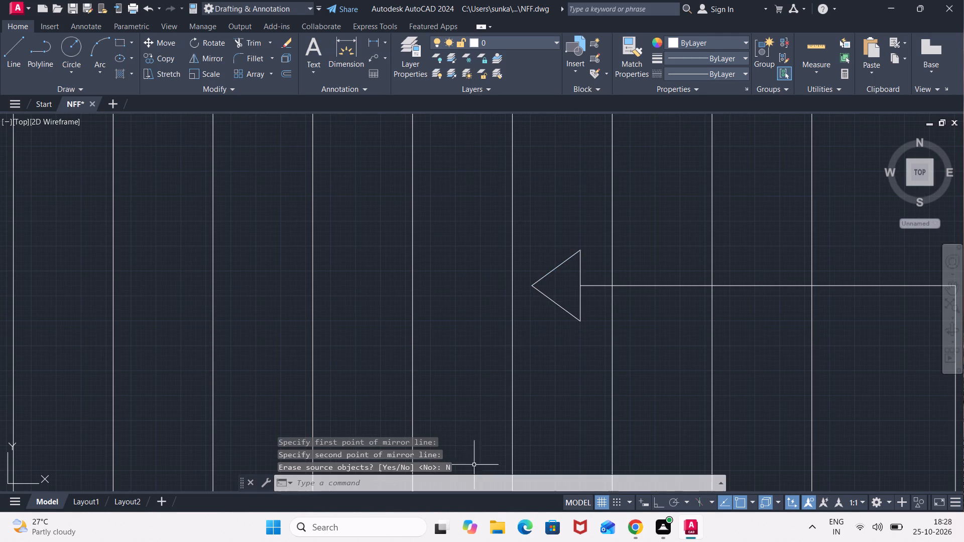
Examine the whole floor plan, including the staircase and the door openings around the small central rooms.
{"action": "scroll", "coordinate": [591, 378], "scroll_direction": "down", "scroll_amount": 4}
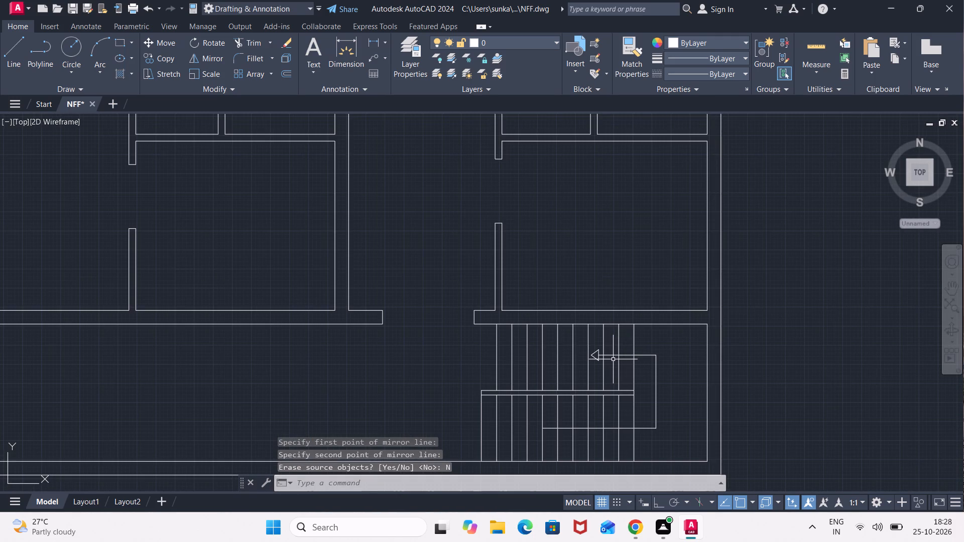
{"action": "middle_click_drag", "start_coordinate": [613, 359], "coordinate": [573, 361]}
{"action": "scroll", "coordinate": [571, 359], "scroll_direction": "down", "scroll_amount": 2}
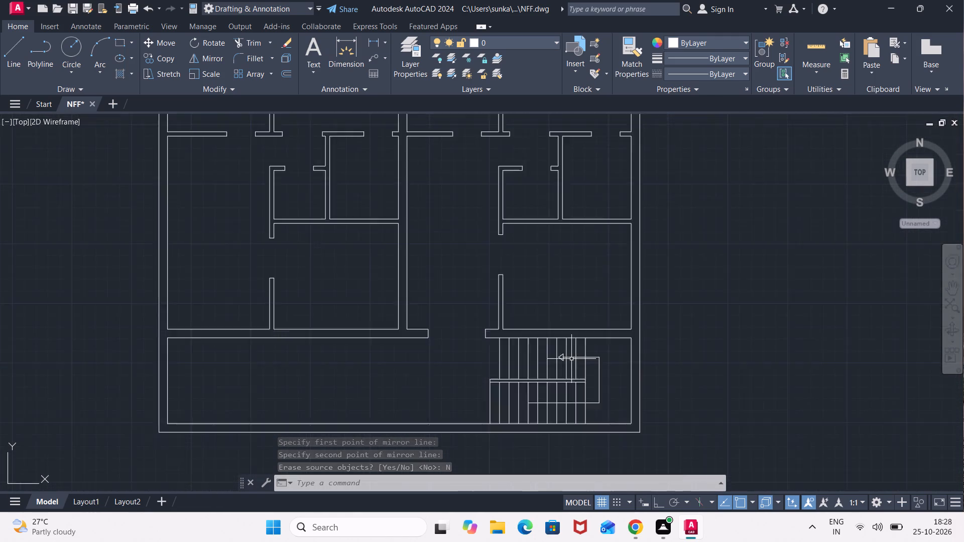
{"action": "scroll", "coordinate": [571, 359], "scroll_direction": "down", "scroll_amount": 1}
{"action": "scroll", "coordinate": [571, 359], "scroll_direction": "up", "scroll_amount": 2}
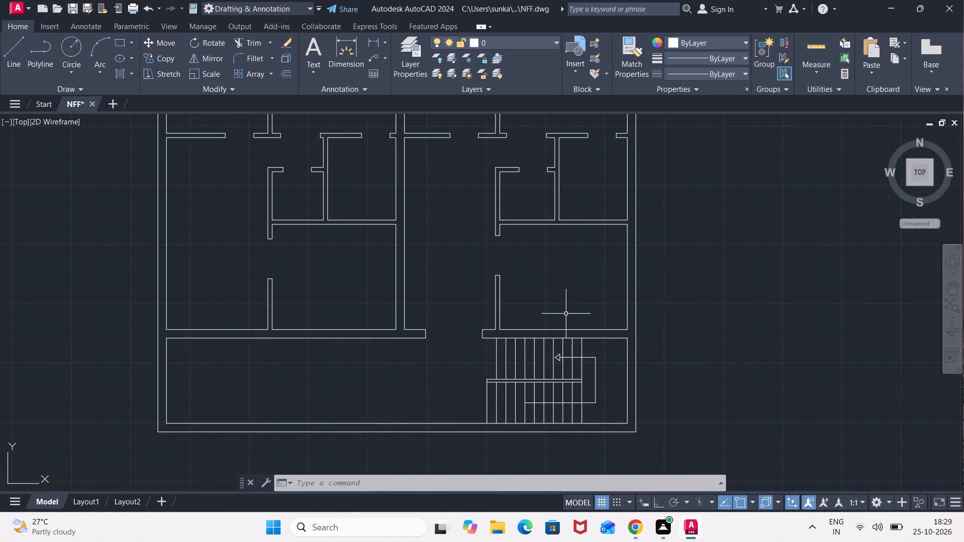
{"action": "scroll", "coordinate": [565, 303], "scroll_direction": "down", "scroll_amount": 1}
{"action": "middle_click_drag", "start_coordinate": [565, 303], "coordinate": [628, 338]}
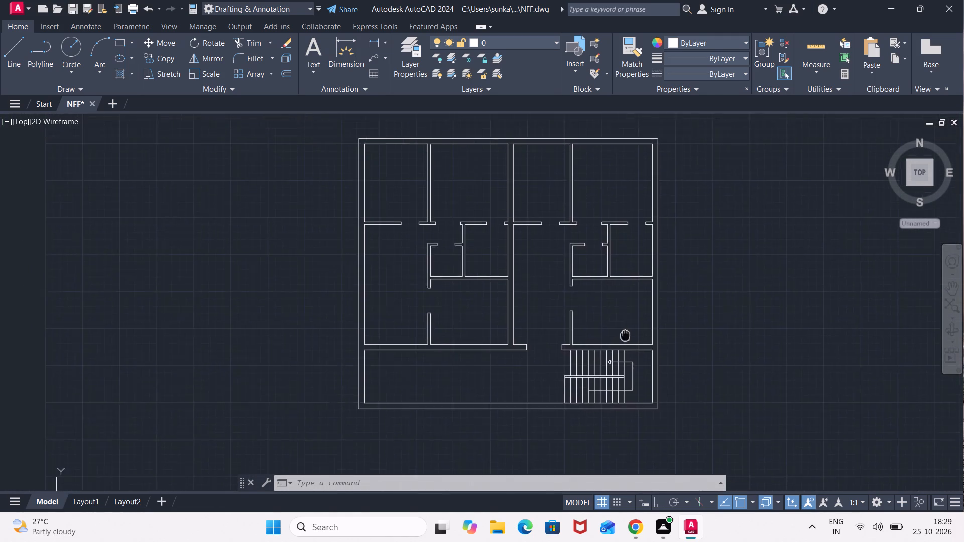
{"action": "middle_click_drag", "start_coordinate": [628, 338], "coordinate": [629, 338]}
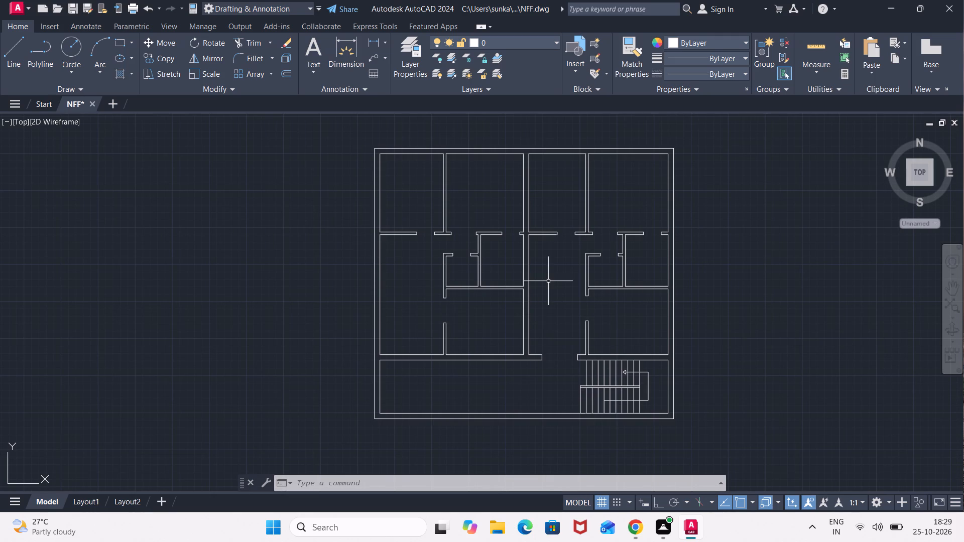
{"action": "middle_click_drag", "start_coordinate": [548, 281], "coordinate": [551, 294]}
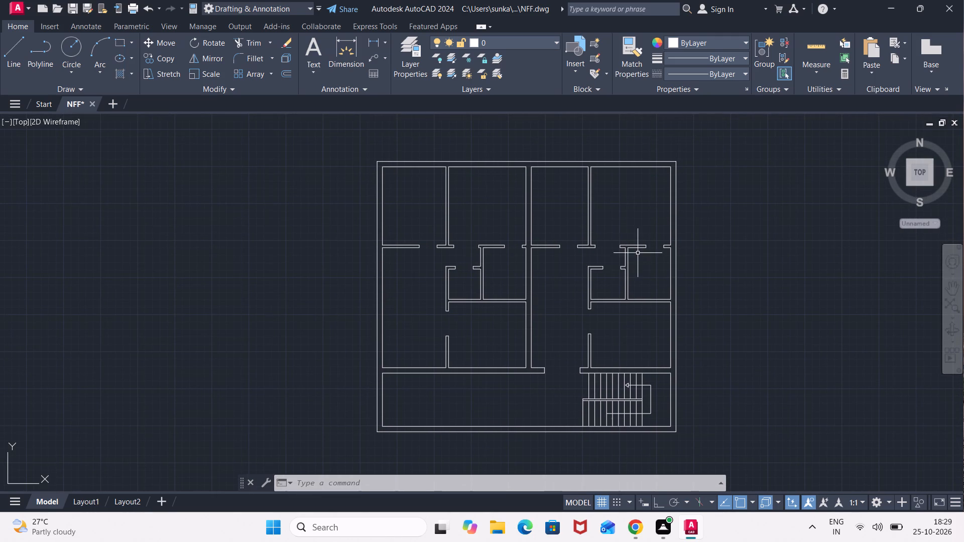
{"action": "scroll", "coordinate": [638, 253], "scroll_direction": "up", "scroll_amount": 2}
{"action": "scroll", "coordinate": [638, 253], "scroll_direction": "down", "scroll_amount": 1}
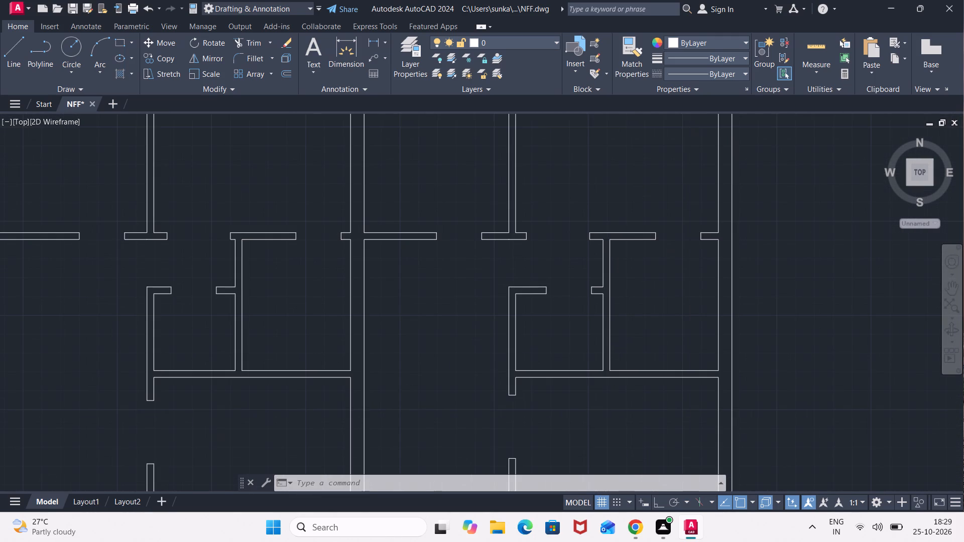
{"action": "scroll", "coordinate": [638, 253], "scroll_direction": "down", "scroll_amount": 1}
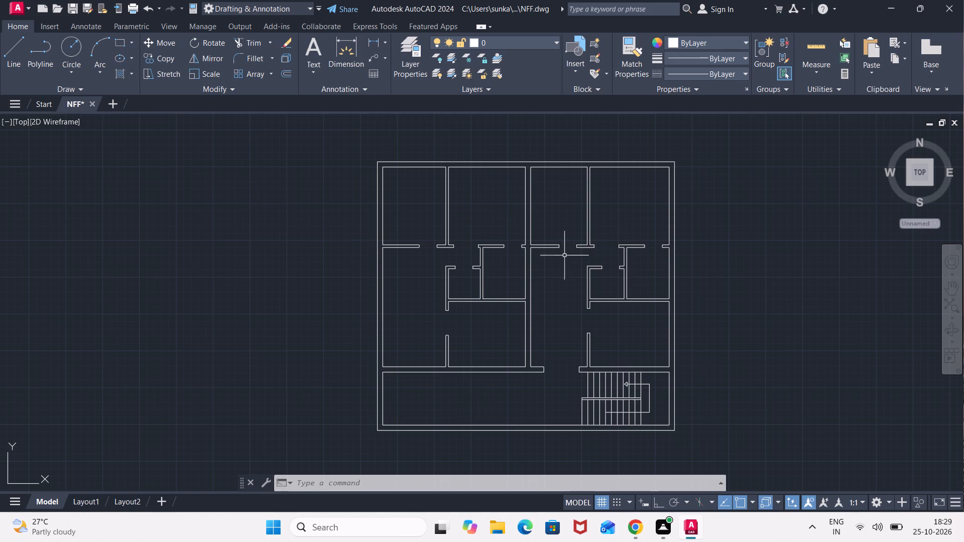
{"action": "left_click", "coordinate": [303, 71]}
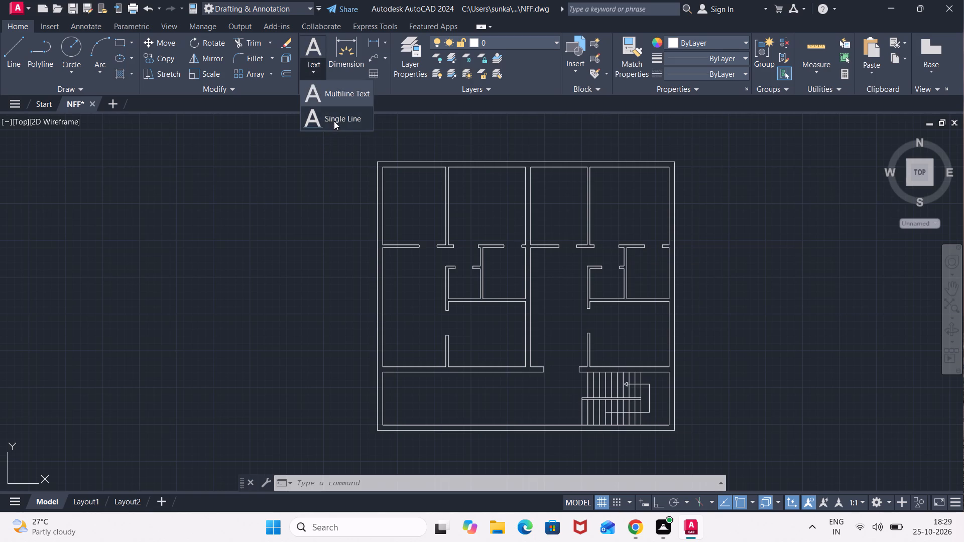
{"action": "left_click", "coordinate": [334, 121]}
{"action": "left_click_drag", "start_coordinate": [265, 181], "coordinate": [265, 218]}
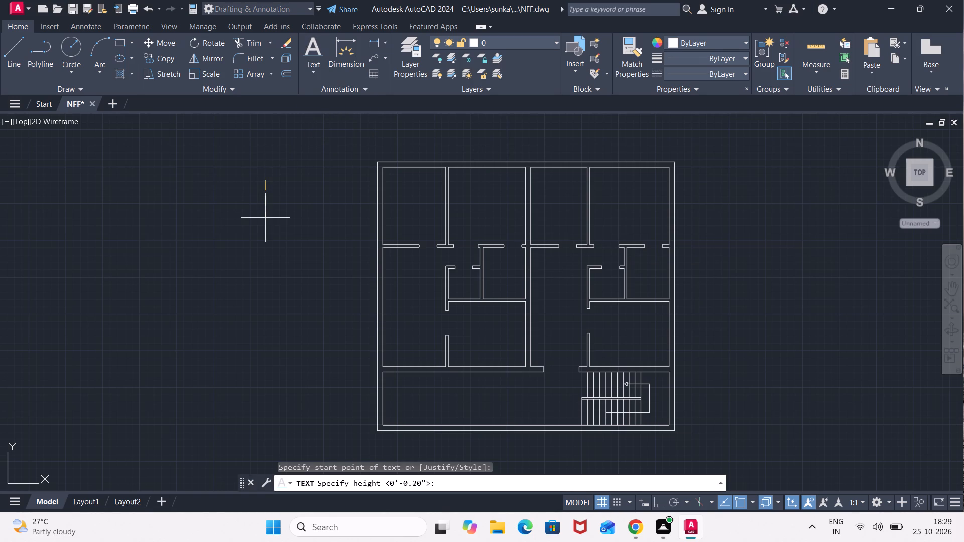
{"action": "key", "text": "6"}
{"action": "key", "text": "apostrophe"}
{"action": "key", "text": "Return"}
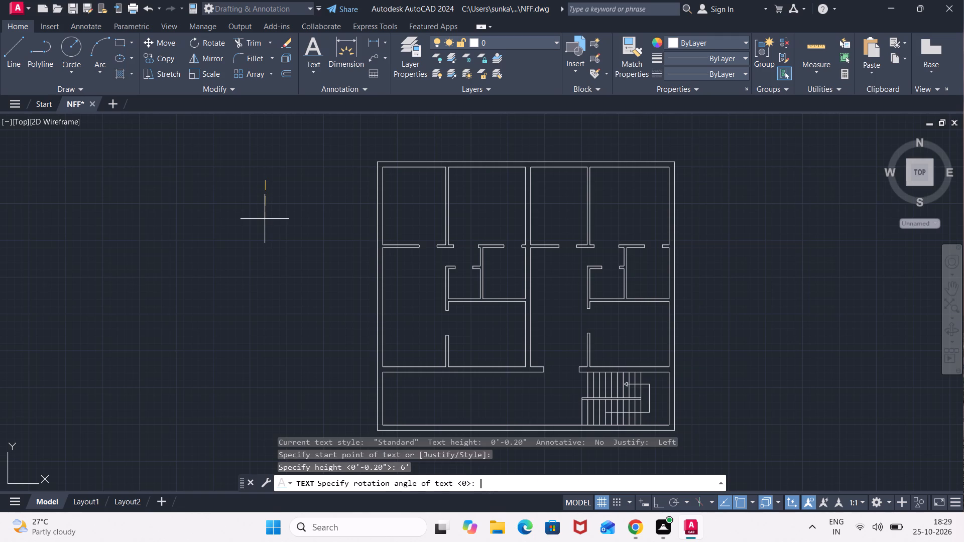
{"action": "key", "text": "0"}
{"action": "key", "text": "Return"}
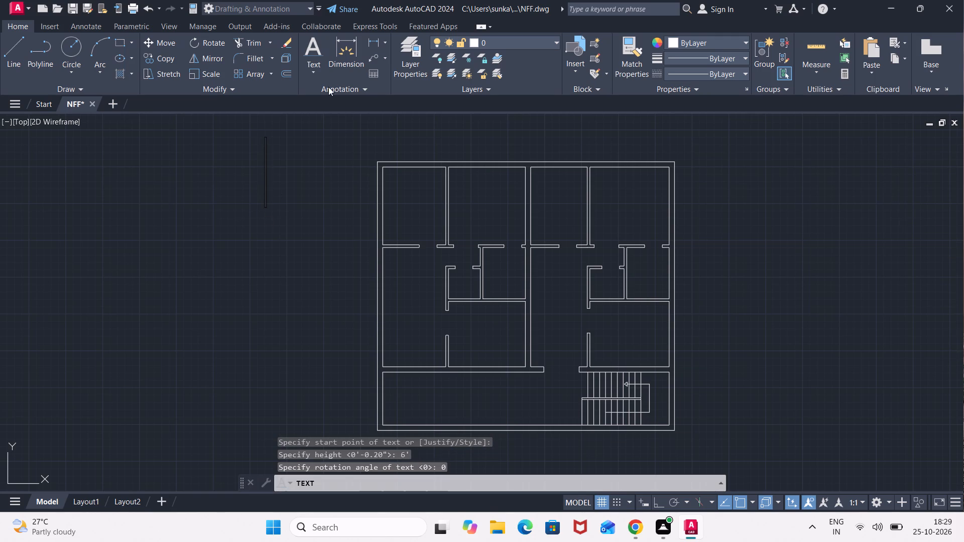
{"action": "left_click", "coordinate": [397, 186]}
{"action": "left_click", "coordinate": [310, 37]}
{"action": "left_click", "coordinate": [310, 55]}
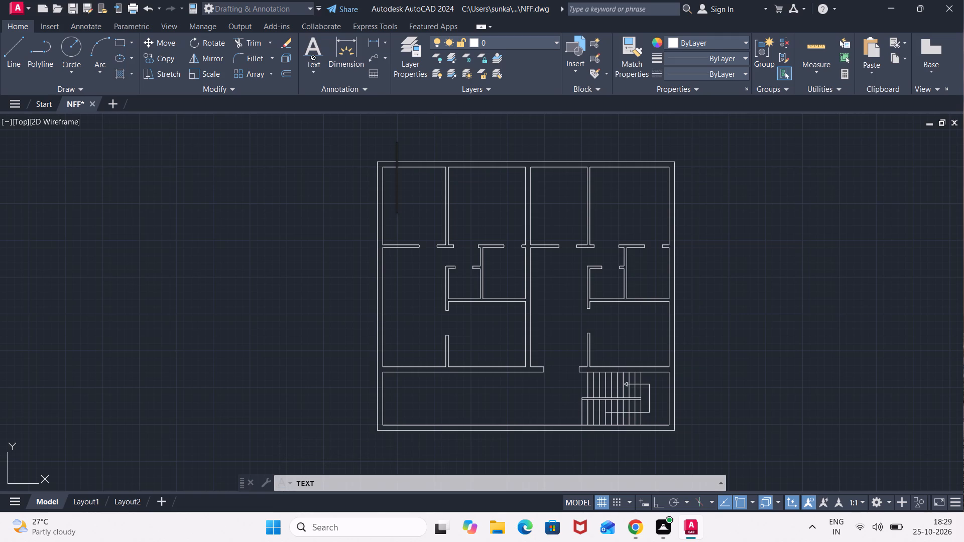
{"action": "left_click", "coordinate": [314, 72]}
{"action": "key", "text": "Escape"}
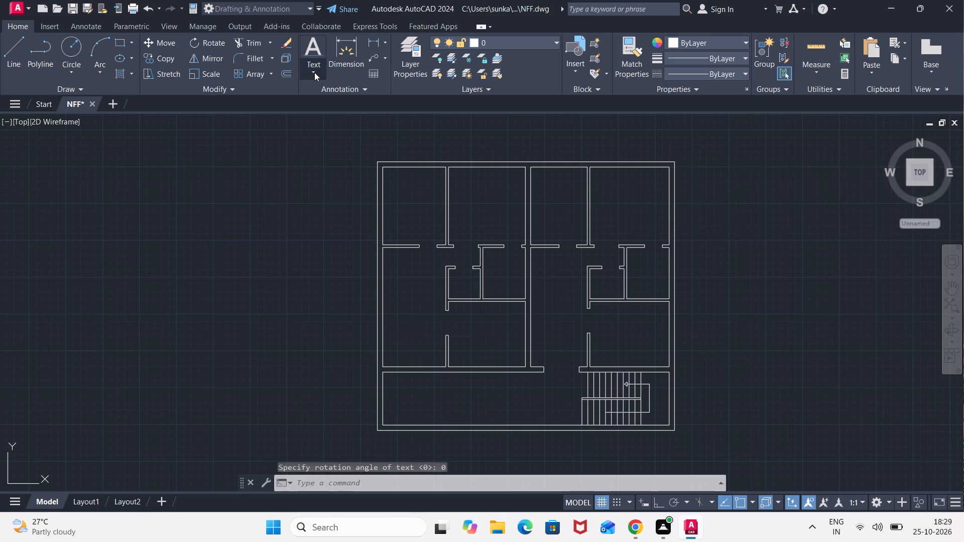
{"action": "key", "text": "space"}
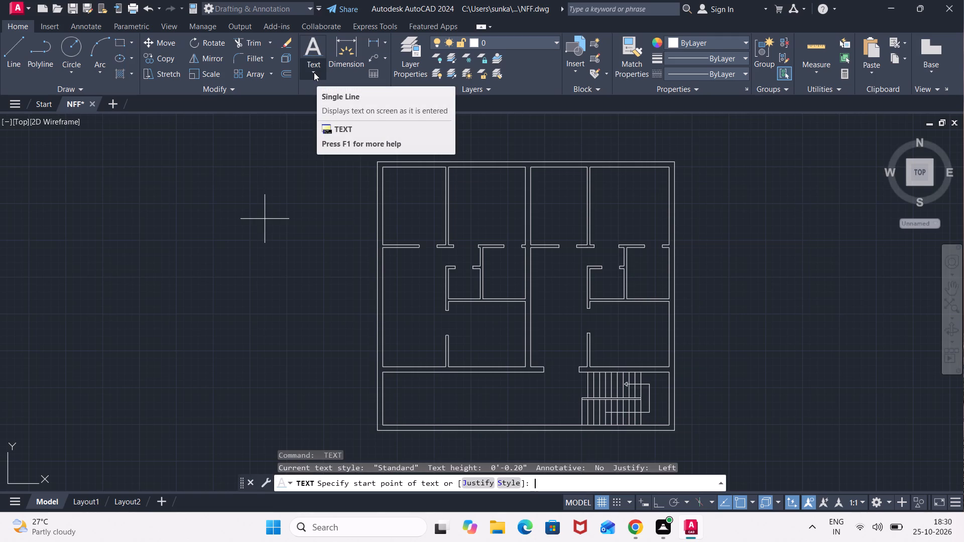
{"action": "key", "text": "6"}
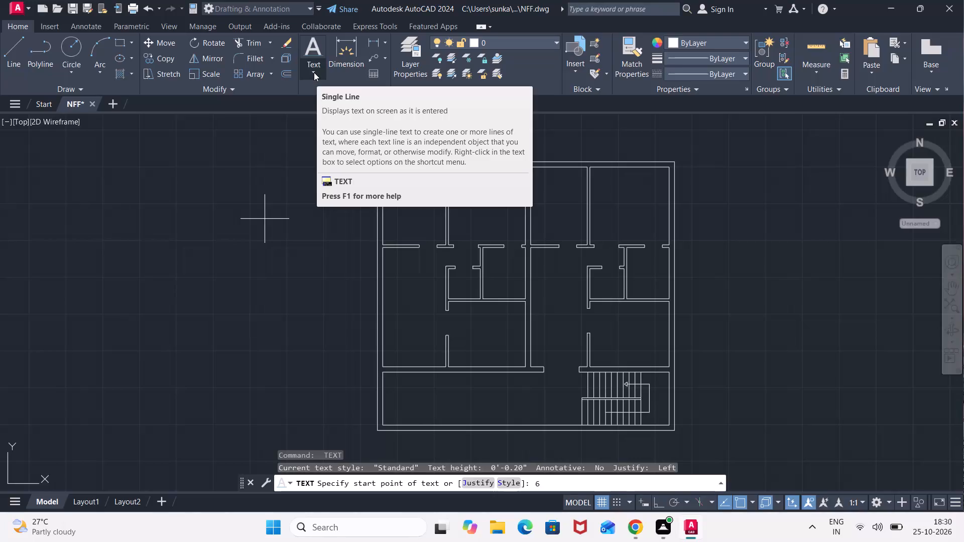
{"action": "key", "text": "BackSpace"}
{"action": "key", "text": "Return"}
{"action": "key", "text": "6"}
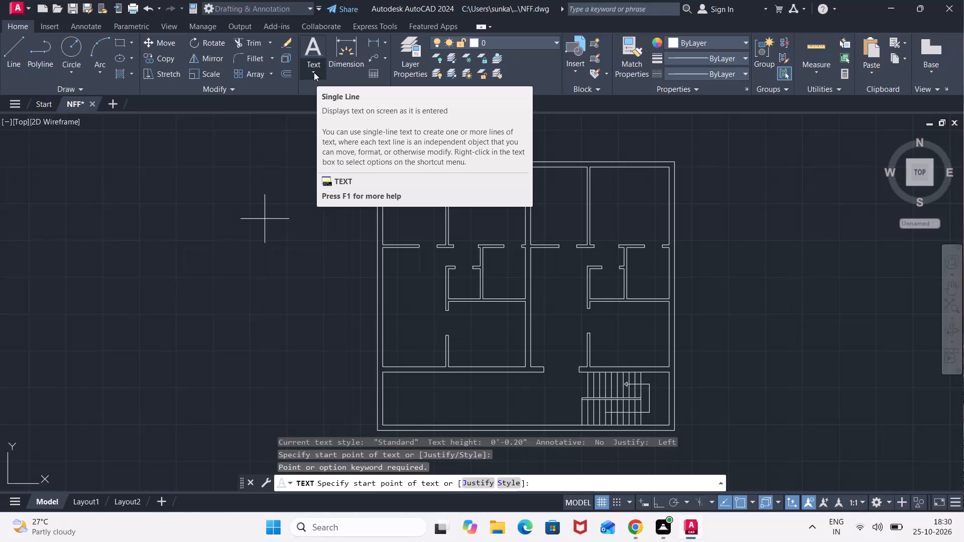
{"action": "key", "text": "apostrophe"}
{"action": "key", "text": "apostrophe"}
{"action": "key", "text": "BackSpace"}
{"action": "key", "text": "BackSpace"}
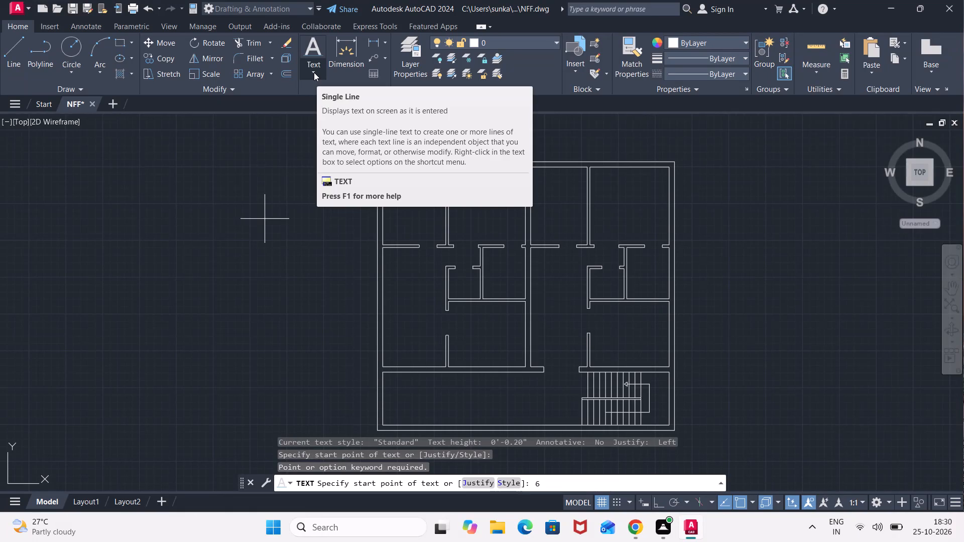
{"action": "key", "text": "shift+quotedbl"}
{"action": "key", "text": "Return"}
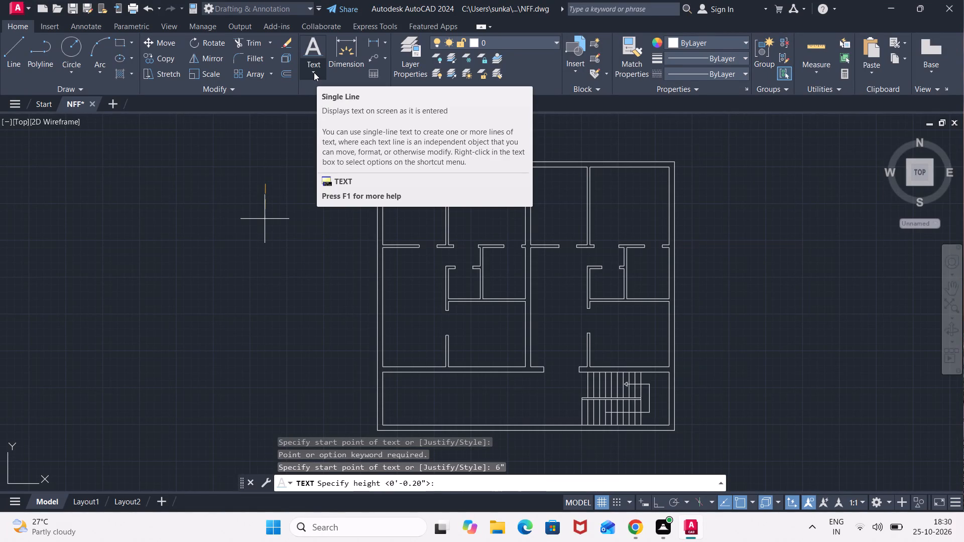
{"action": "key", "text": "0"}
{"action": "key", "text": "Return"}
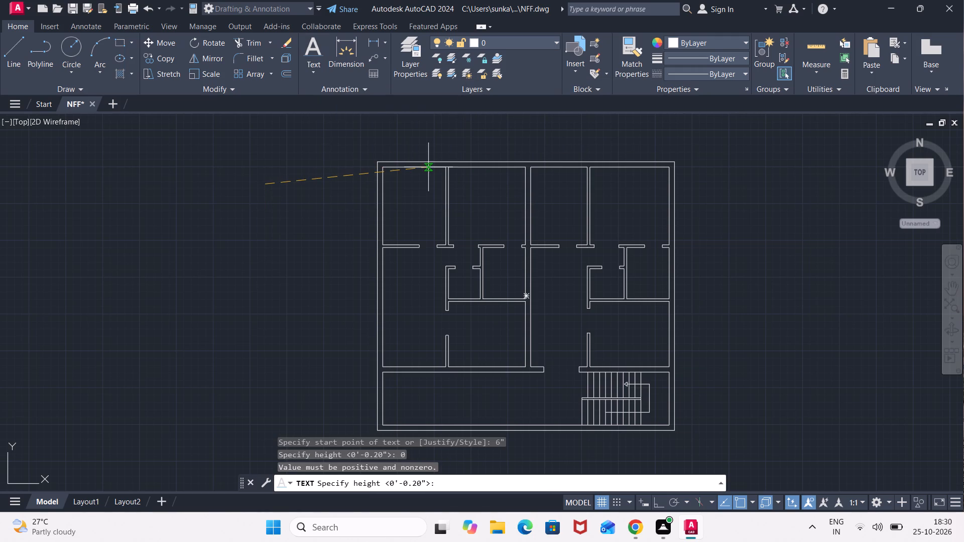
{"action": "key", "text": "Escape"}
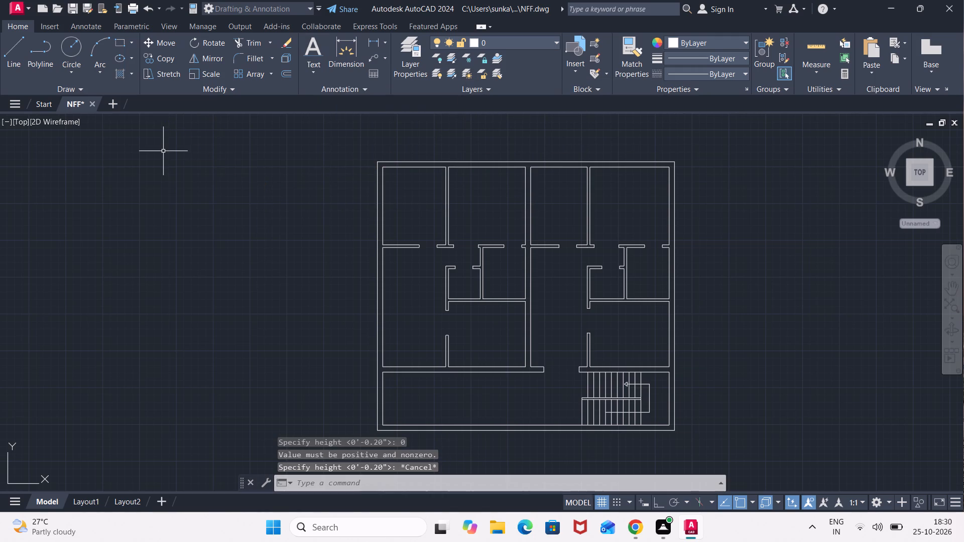
Set the Standard text style's height to 6", make the style current and save the changes to it.
{"action": "left_click", "coordinate": [311, 39]}
{"action": "middle_click_drag", "start_coordinate": [311, 39], "coordinate": [304, 12]}
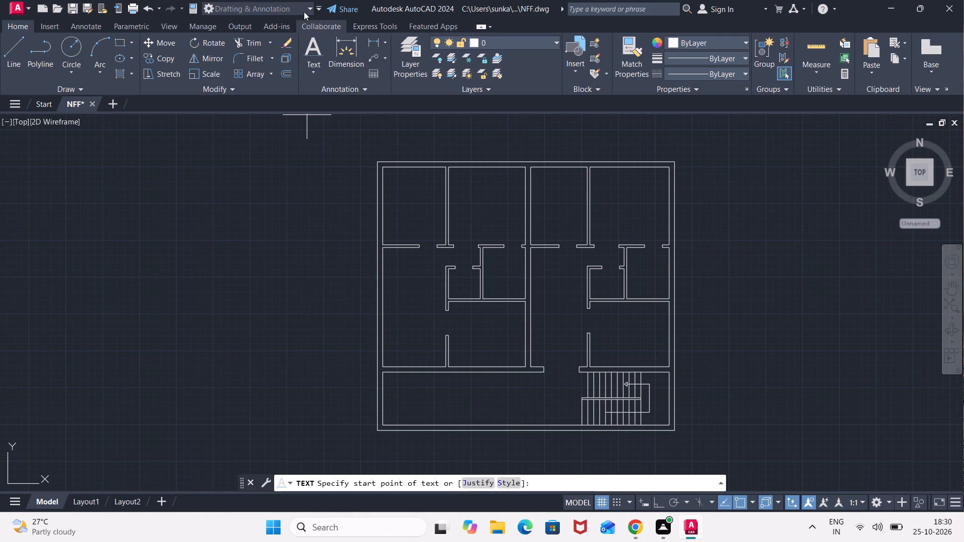
{"action": "middle_click_drag", "start_coordinate": [304, 12], "coordinate": [344, 85]}
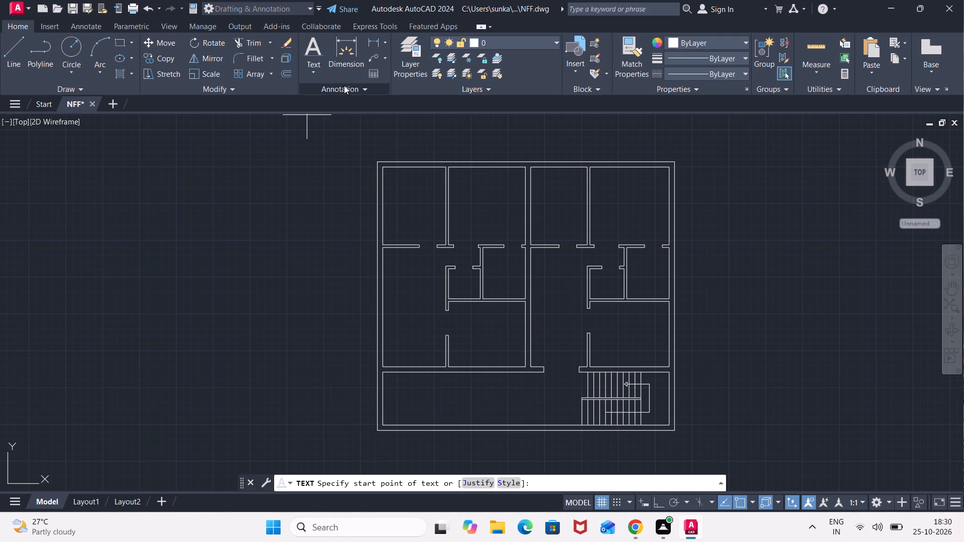
{"action": "middle_click_drag", "start_coordinate": [344, 85], "coordinate": [374, 96]}
{"action": "left_click", "coordinate": [344, 85]}
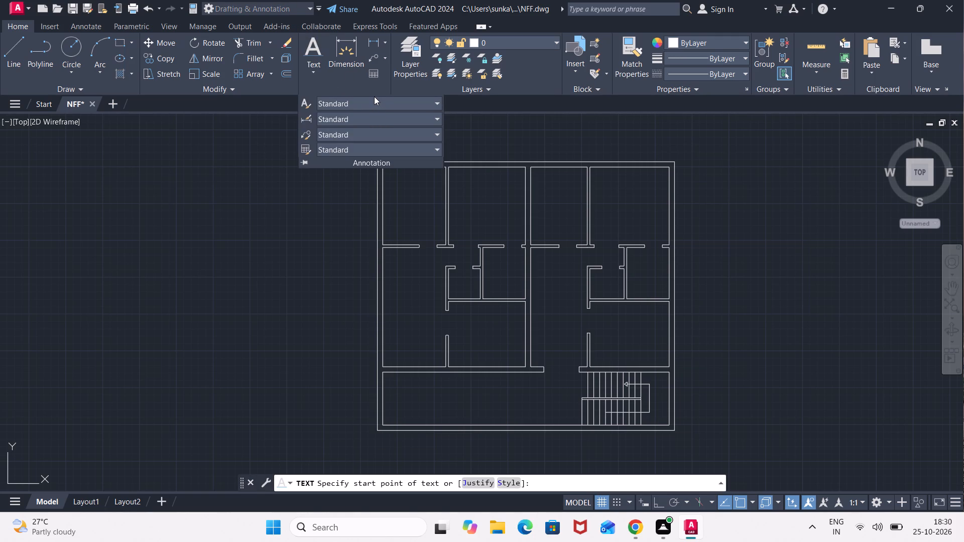
{"action": "middle_click_drag", "start_coordinate": [374, 96], "coordinate": [393, 163]}
{"action": "left_click", "coordinate": [374, 96]}
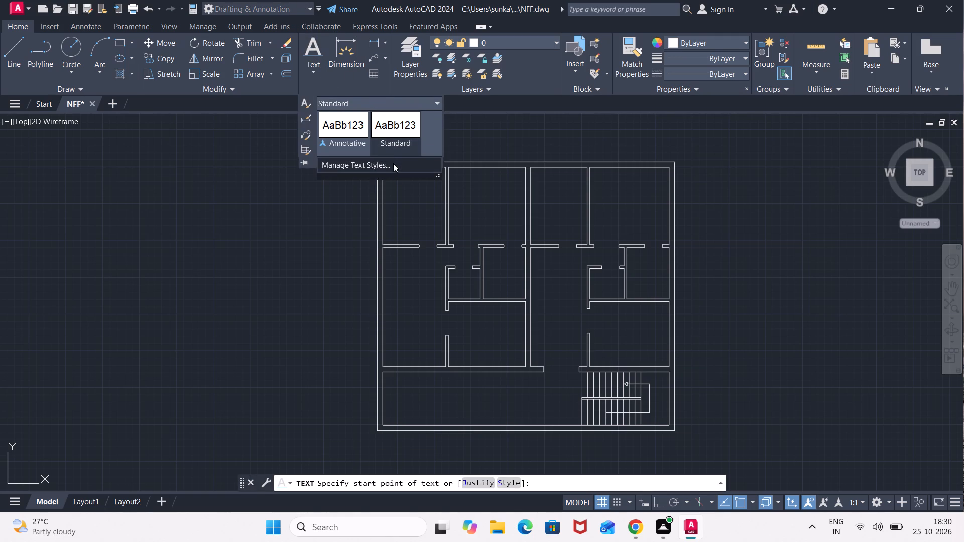
{"action": "middle_click_drag", "start_coordinate": [393, 163], "coordinate": [484, 178]}
{"action": "left_click", "coordinate": [393, 163]}
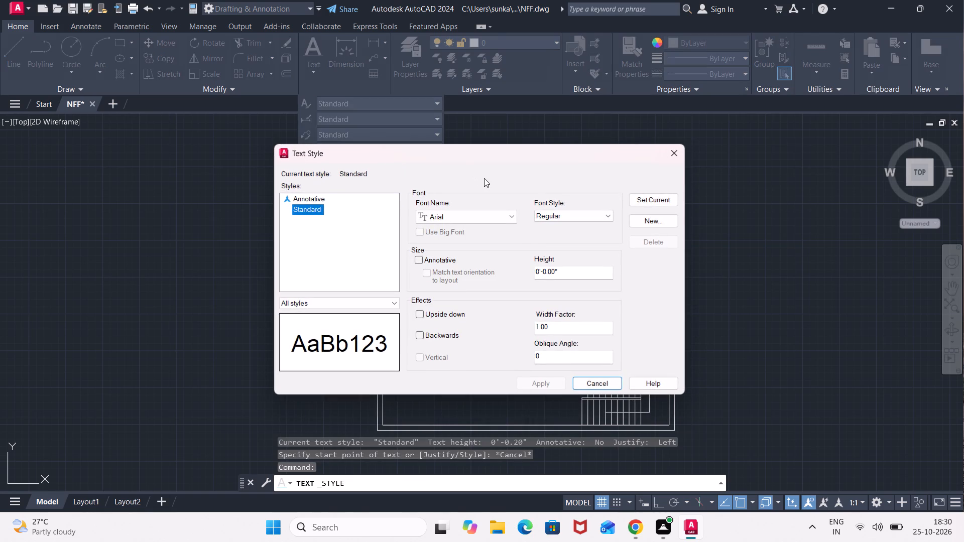
{"action": "middle_click_drag", "start_coordinate": [484, 178], "coordinate": [587, 274]}
{"action": "scroll", "coordinate": [587, 275], "scroll_direction": "up", "scroll_amount": 1}
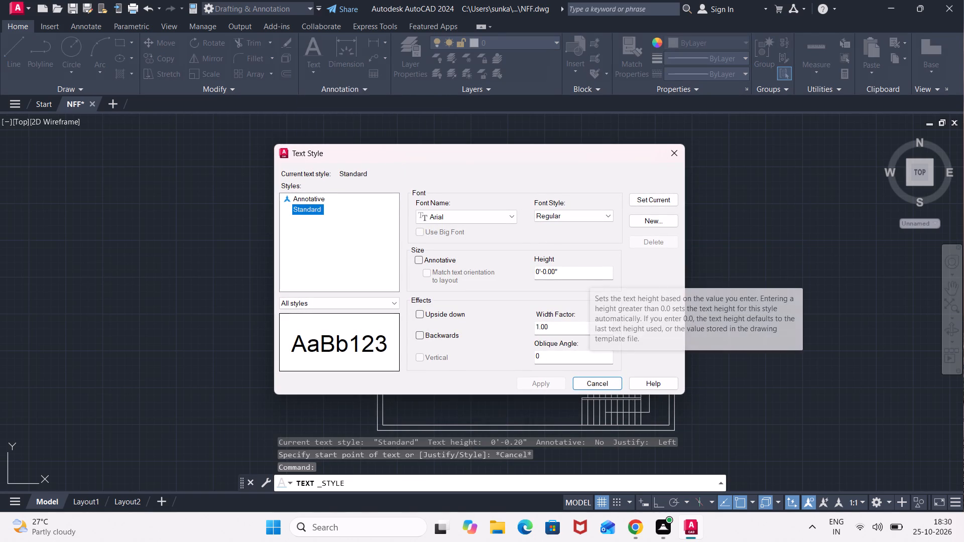
{"action": "scroll", "coordinate": [589, 270], "scroll_direction": "up", "scroll_amount": 1}
{"action": "right_click", "coordinate": [589, 270]}
{"action": "left_click_drag", "start_coordinate": [590, 270], "coordinate": [550, 294]}
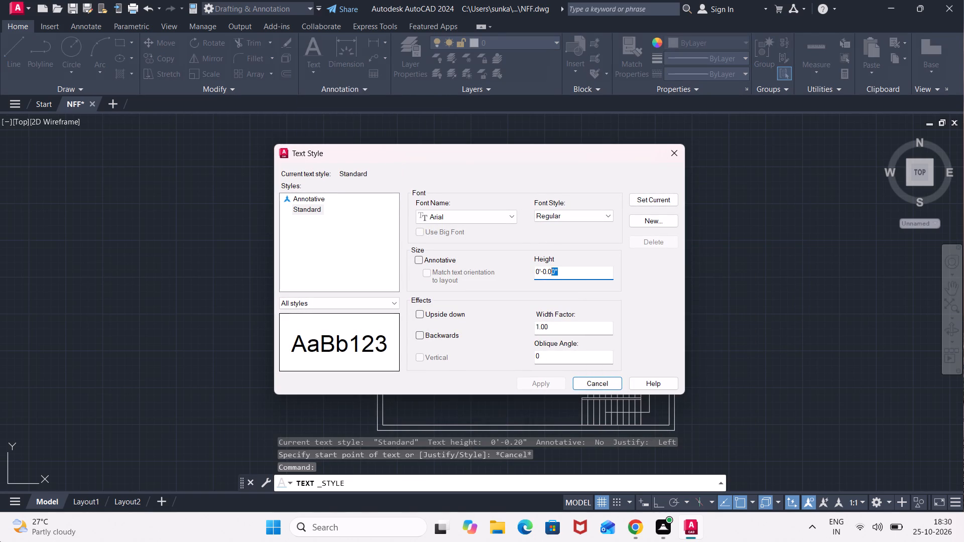
{"action": "key", "text": "BackSpace"}
{"action": "key", "text": "BackSpace"}
{"action": "key", "text": "BackSpace"}
{"action": "key", "text": "BackSpace"}
{"action": "key", "text": "BackSpace"}
{"action": "key", "text": "BackSpace"}
{"action": "key", "text": "BackSpace"}
{"action": "key", "text": "BackSpace"}
{"action": "key", "text": "BackSpace"}
{"action": "key", "text": "BackSpace"}
{"action": "key", "text": "BackSpace"}
{"action": "key", "text": "BackSpace"}
{"action": "key", "text": "BackSpace"}
{"action": "key", "text": "BackSpace"}
{"action": "key", "text": "BackSpace"}
{"action": "key", "text": "BackSpace"}
{"action": "key", "text": "6"}
{"action": "key", "text": "shift+quotedbl"}
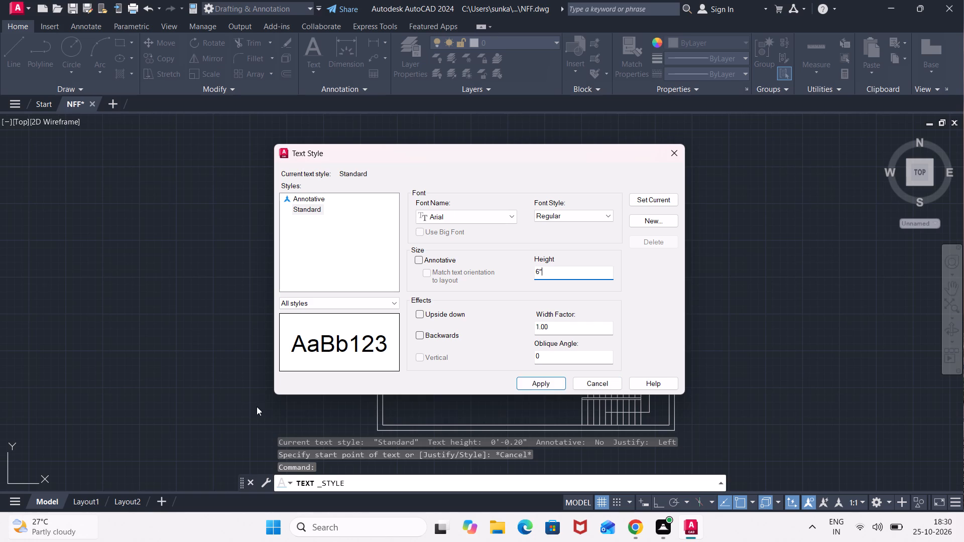
{"action": "left_click", "coordinate": [674, 197]}
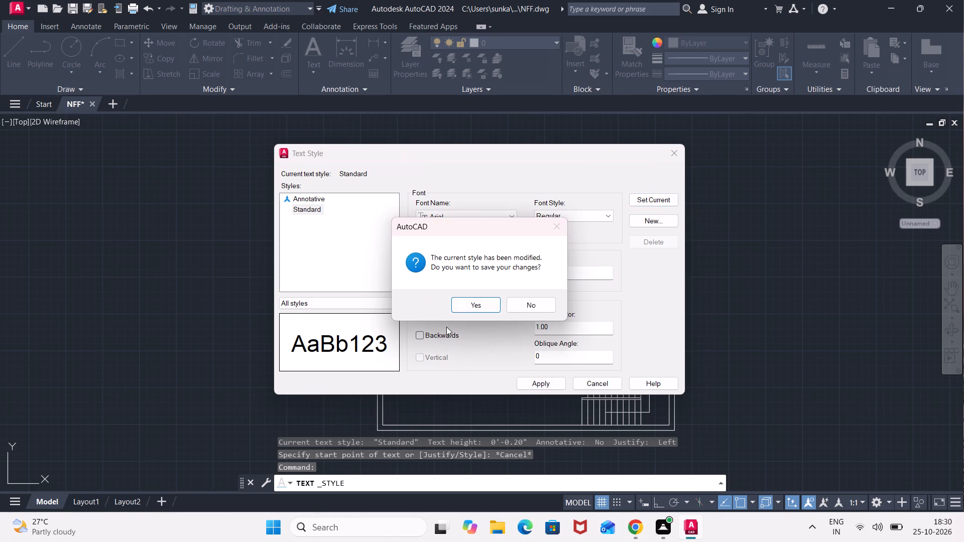
{"action": "left_click", "coordinate": [474, 303]}
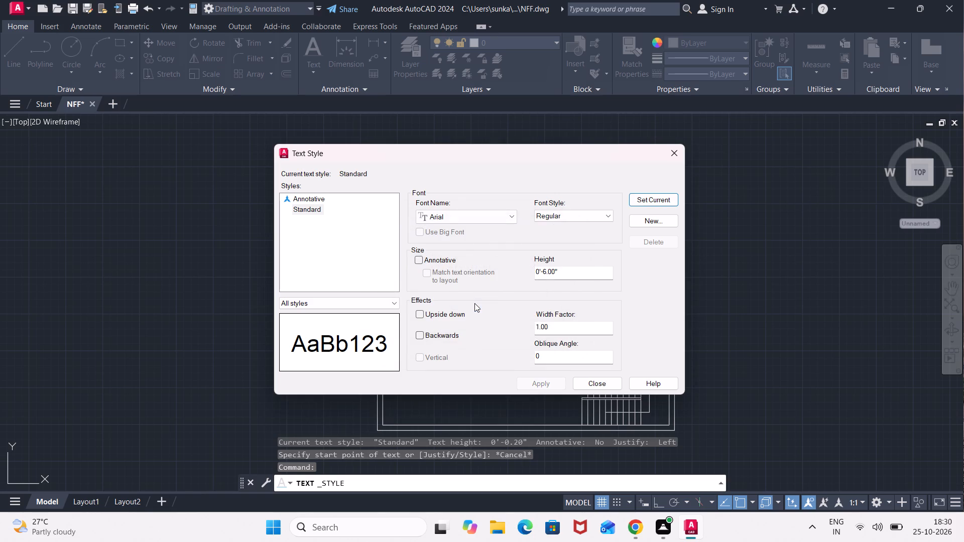
{"action": "left_click", "coordinate": [603, 384]}
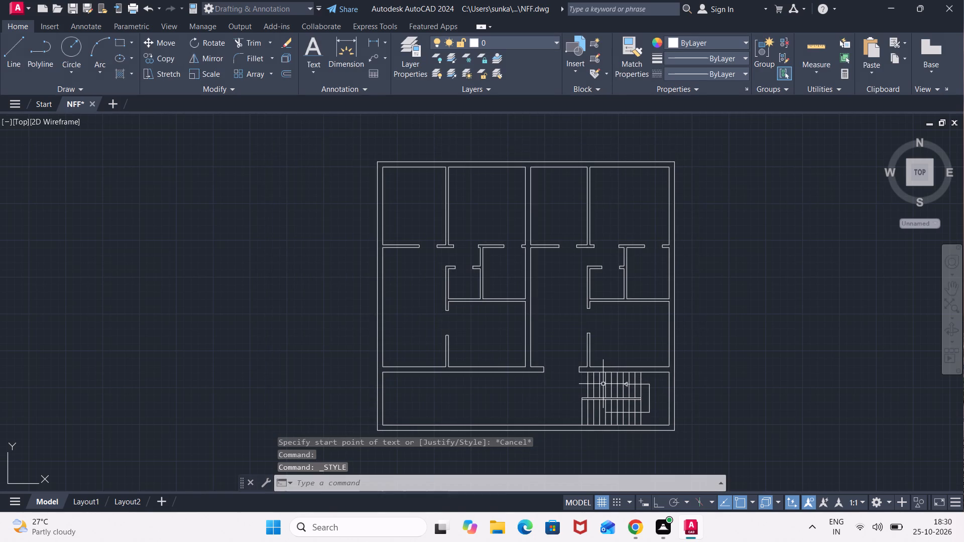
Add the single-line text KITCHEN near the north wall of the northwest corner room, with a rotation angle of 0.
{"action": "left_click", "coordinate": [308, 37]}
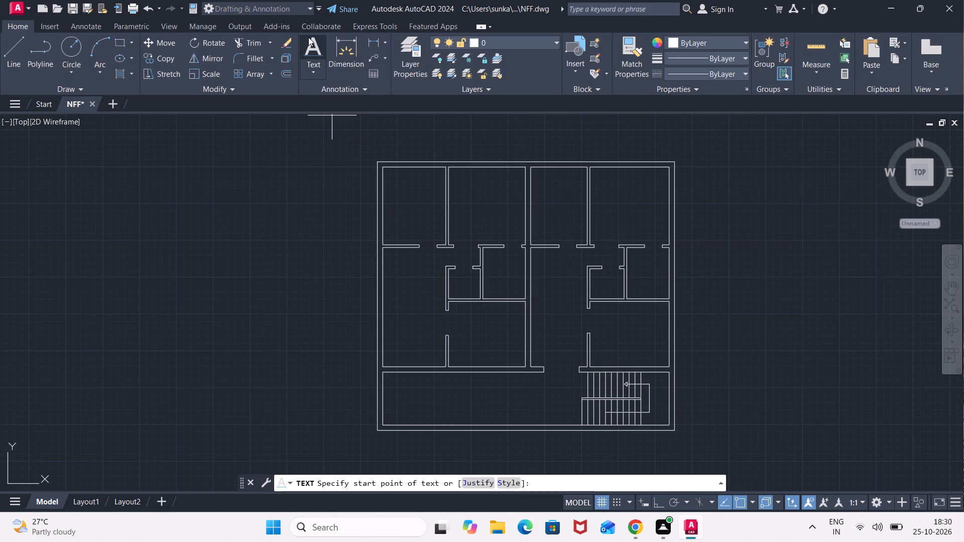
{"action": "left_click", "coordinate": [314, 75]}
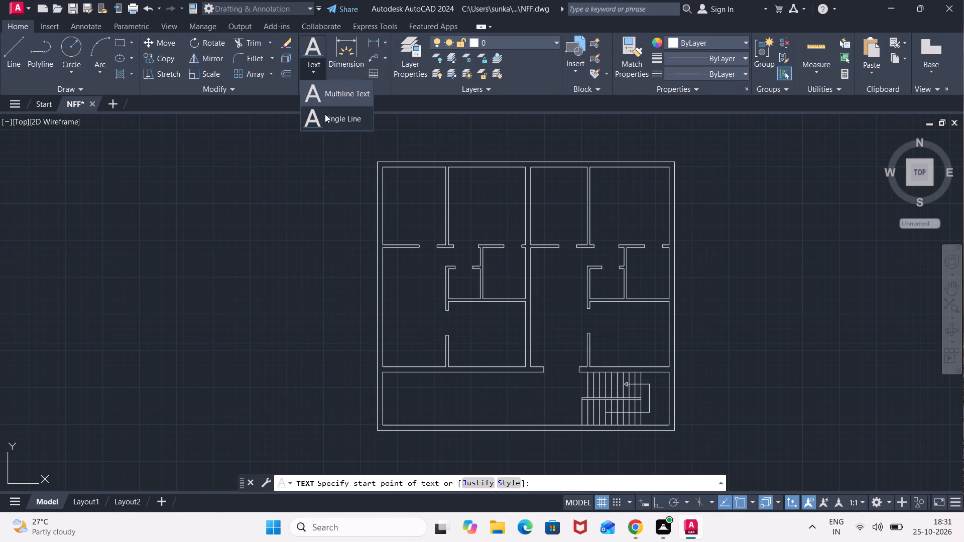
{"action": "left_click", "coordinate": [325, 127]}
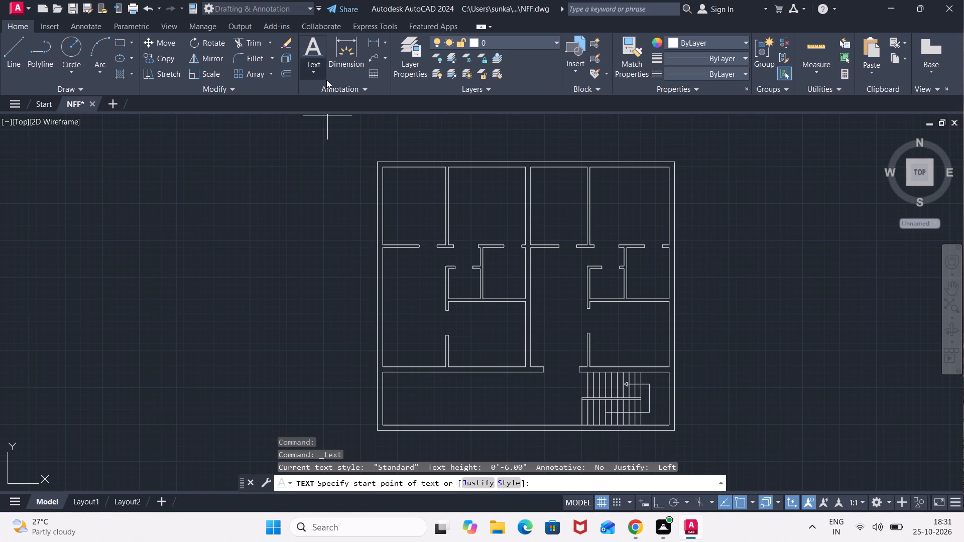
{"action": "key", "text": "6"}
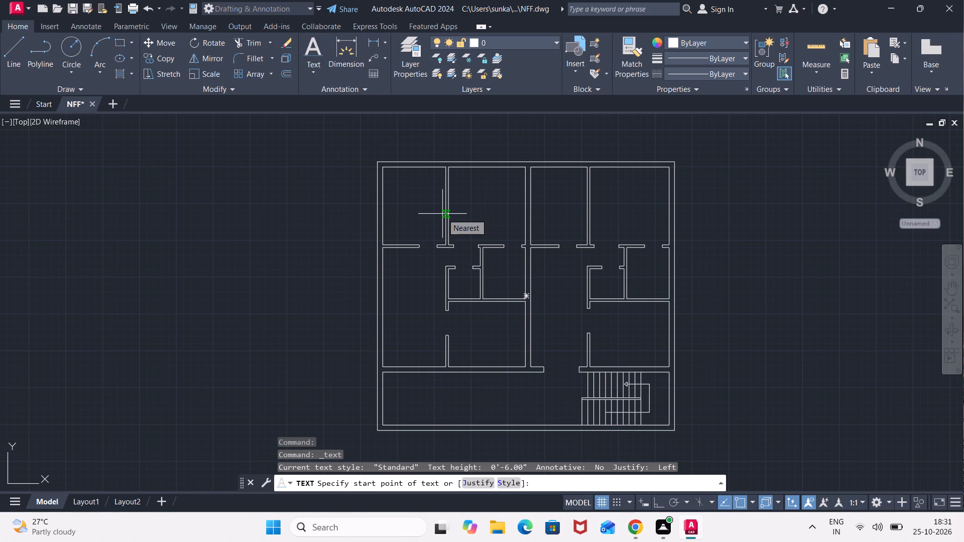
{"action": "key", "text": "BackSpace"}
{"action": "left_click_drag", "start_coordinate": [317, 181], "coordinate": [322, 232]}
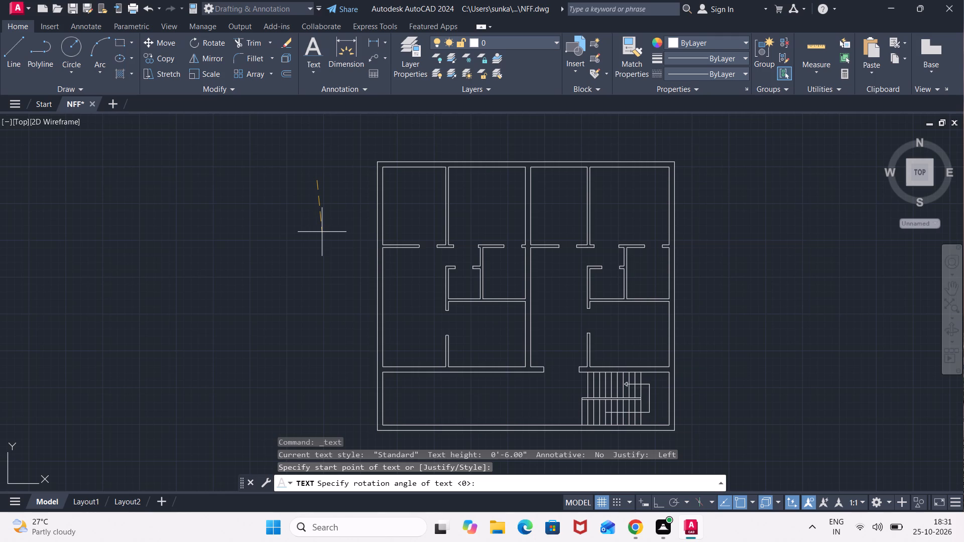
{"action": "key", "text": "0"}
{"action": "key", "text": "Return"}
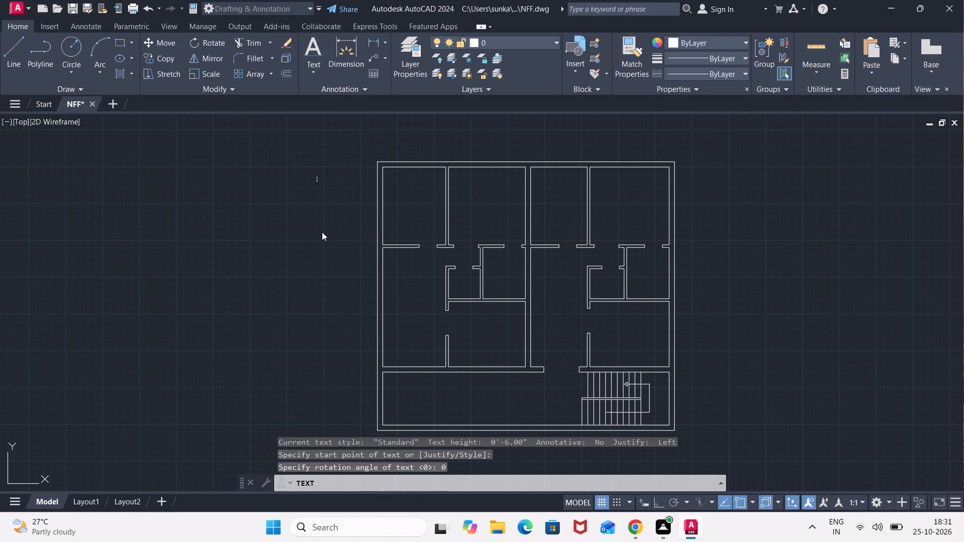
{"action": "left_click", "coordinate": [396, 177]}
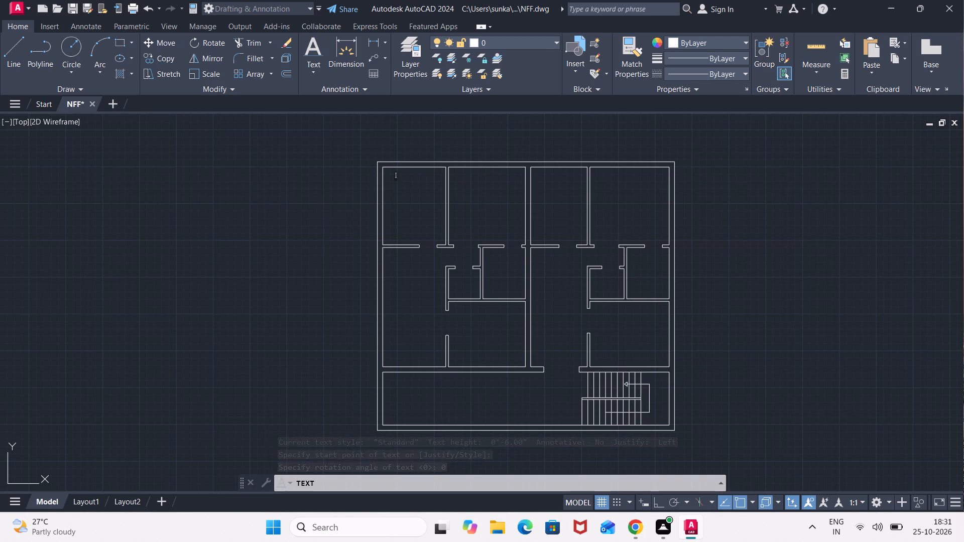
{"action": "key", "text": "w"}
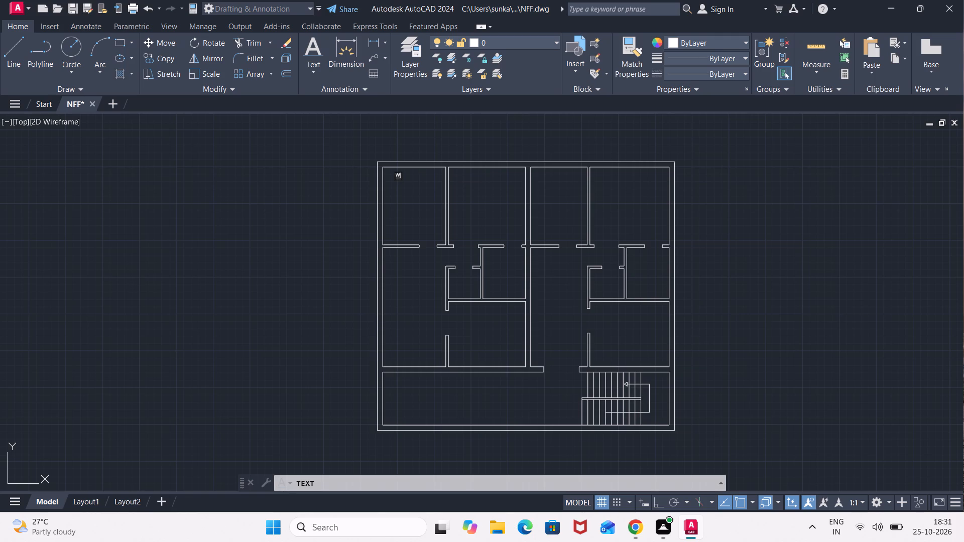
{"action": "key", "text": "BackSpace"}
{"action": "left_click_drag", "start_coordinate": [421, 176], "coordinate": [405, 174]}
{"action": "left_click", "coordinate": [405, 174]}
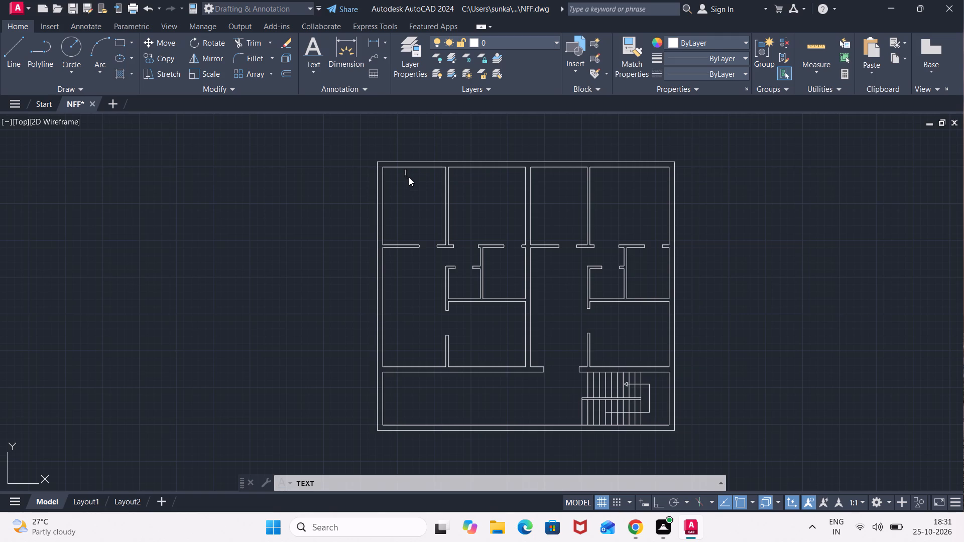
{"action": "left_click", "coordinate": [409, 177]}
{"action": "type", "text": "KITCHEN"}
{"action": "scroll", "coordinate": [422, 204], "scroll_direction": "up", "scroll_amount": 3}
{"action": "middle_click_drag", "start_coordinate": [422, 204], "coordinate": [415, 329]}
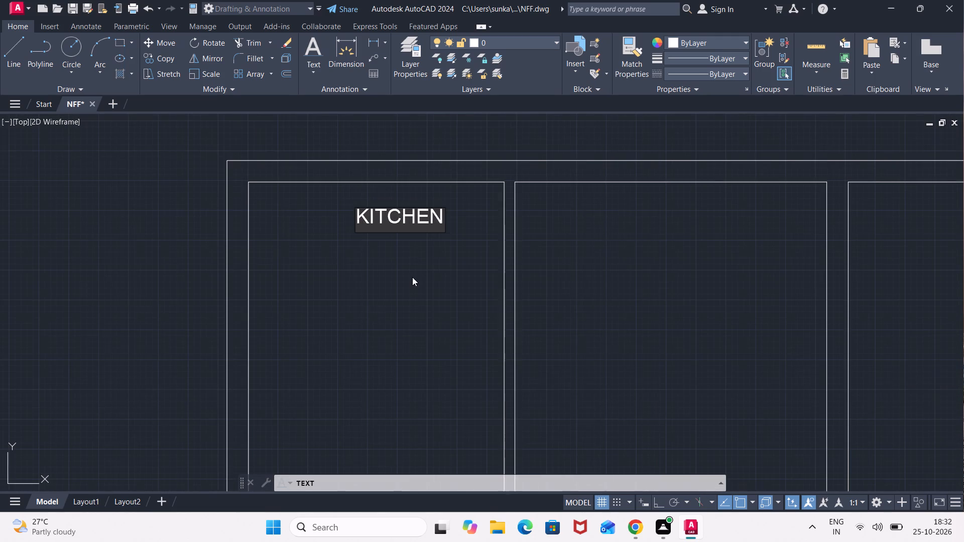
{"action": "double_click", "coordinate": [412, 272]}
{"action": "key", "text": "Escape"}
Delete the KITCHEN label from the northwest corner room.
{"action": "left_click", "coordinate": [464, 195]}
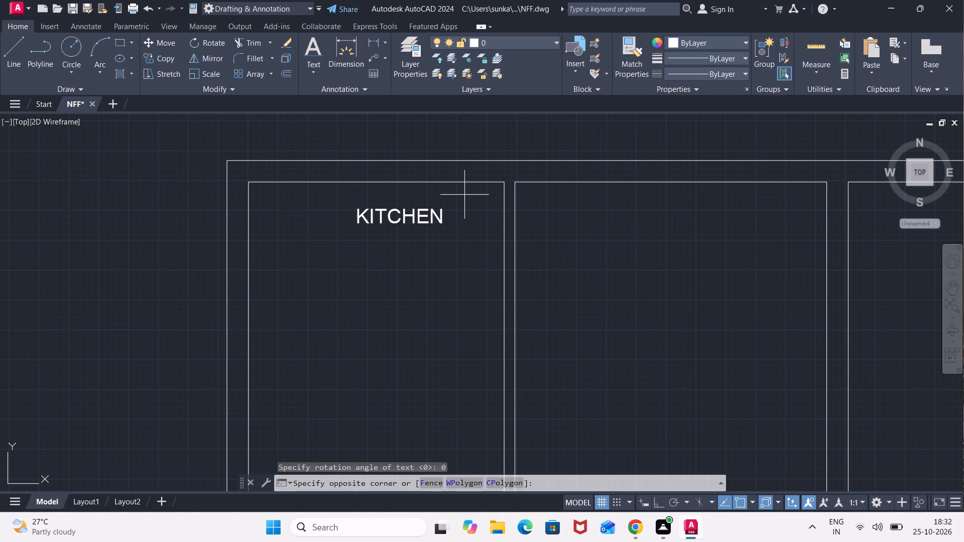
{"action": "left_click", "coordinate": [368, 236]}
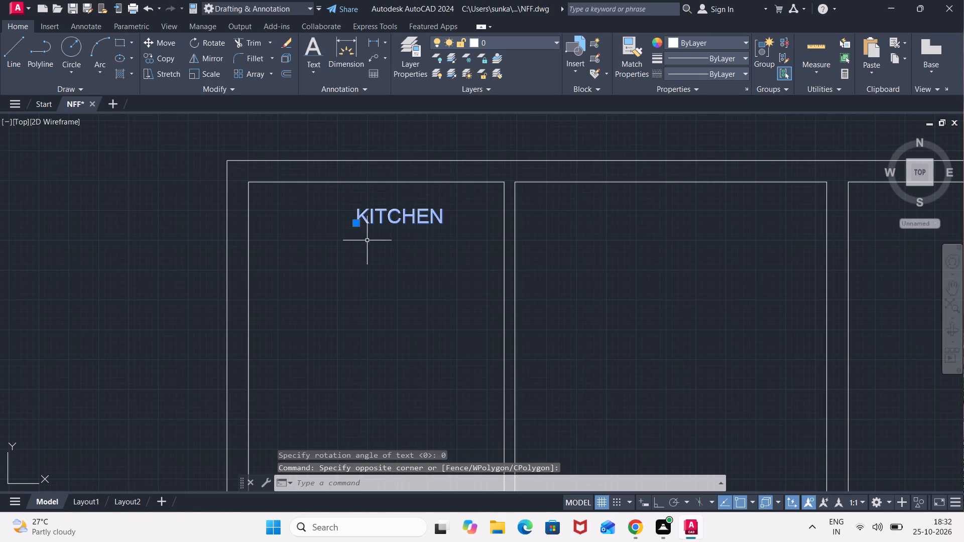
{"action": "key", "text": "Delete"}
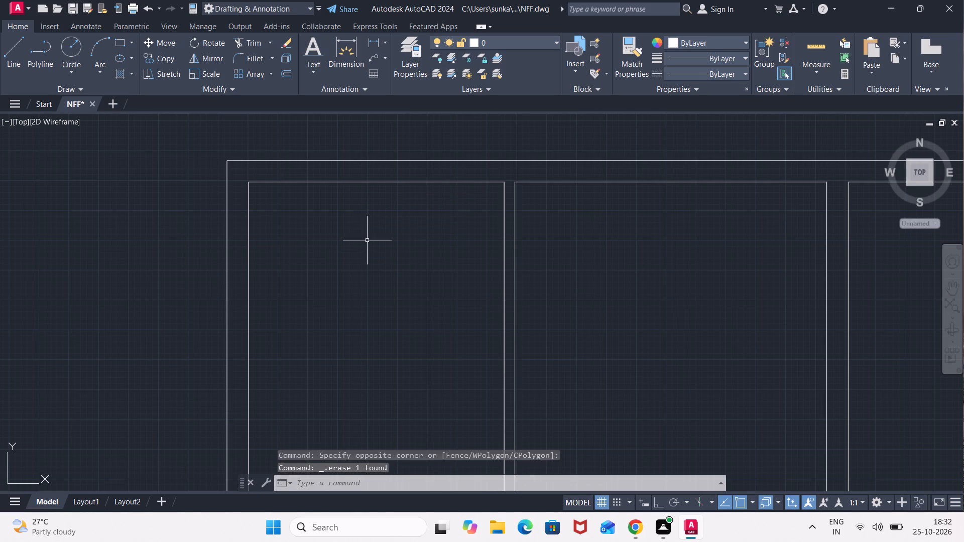
Draw a north-south line across the northwest corner room, from the midpoint of its south wall segment to the north wall's inner face.
{"action": "scroll", "coordinate": [218, 492], "scroll_direction": "down", "scroll_amount": 1}
{"action": "scroll", "coordinate": [432, 317], "scroll_direction": "down", "scroll_amount": 2}
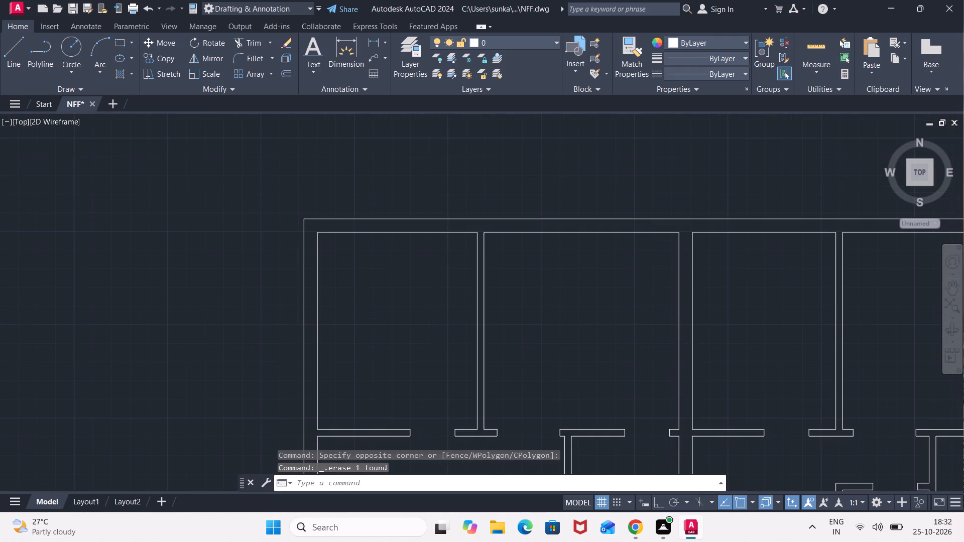
{"action": "middle_click_drag", "start_coordinate": [432, 317], "coordinate": [288, 210]}
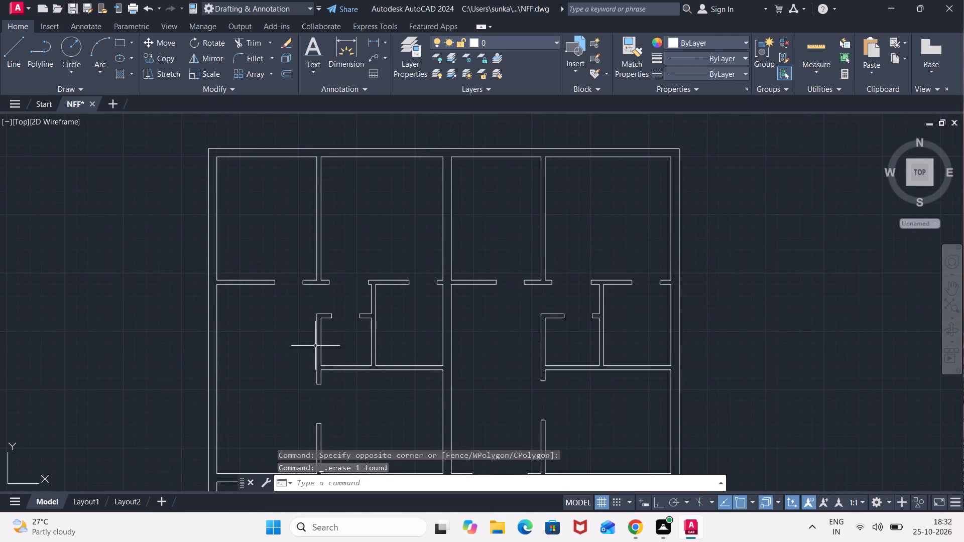
{"action": "middle_click_drag", "start_coordinate": [281, 396], "coordinate": [278, 349]}
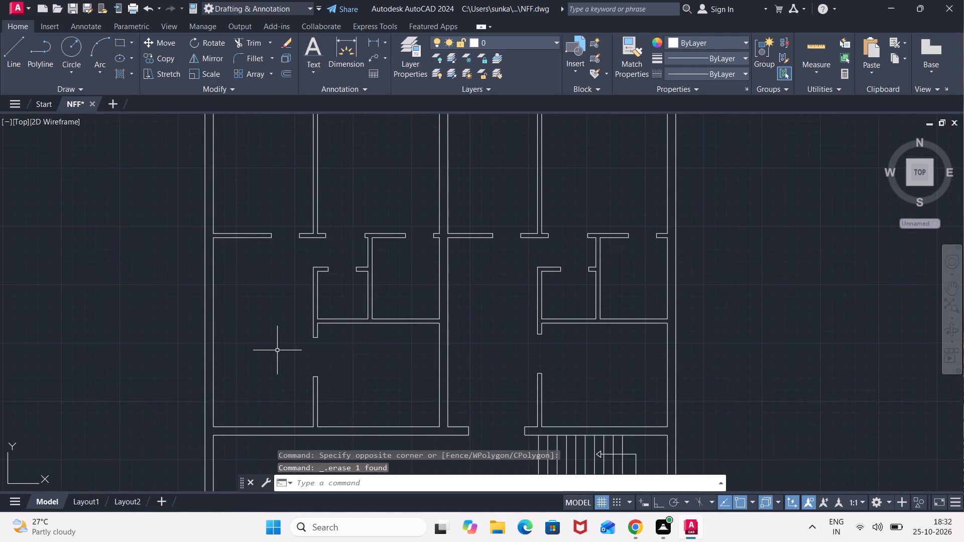
{"action": "middle_click_drag", "start_coordinate": [236, 227], "coordinate": [266, 330]}
{"action": "scroll", "coordinate": [276, 287], "scroll_direction": "up", "scroll_amount": 1}
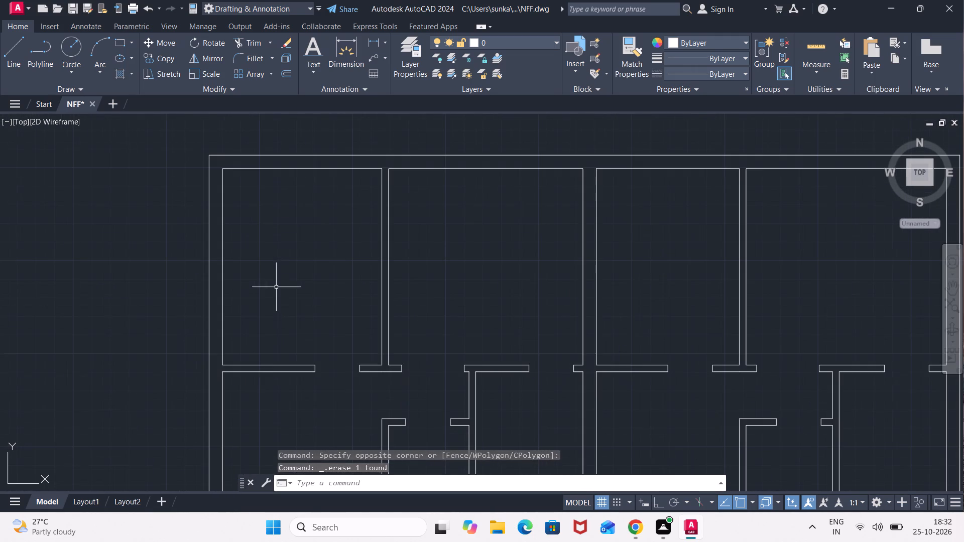
{"action": "key", "text": "l"}
{"action": "key", "text": "Return"}
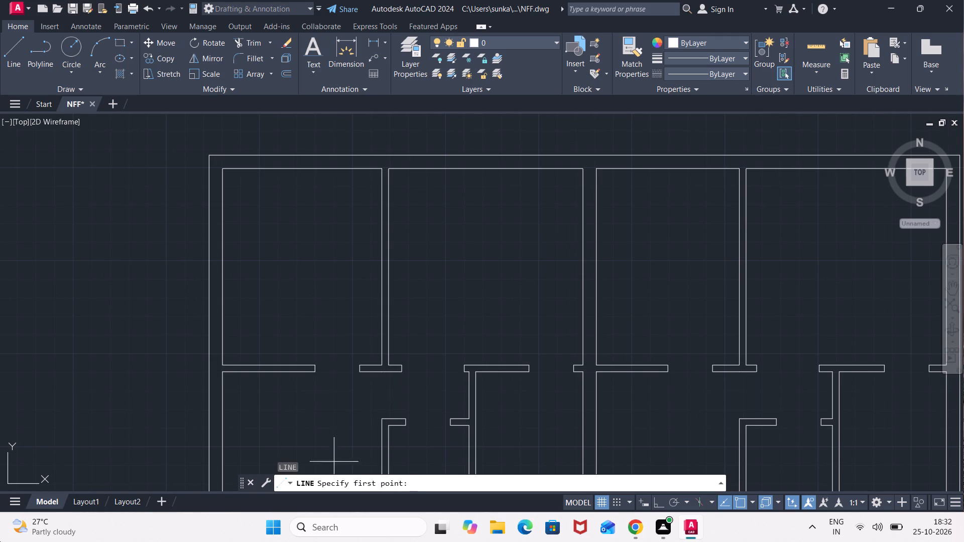
{"action": "left_click", "coordinate": [272, 363]}
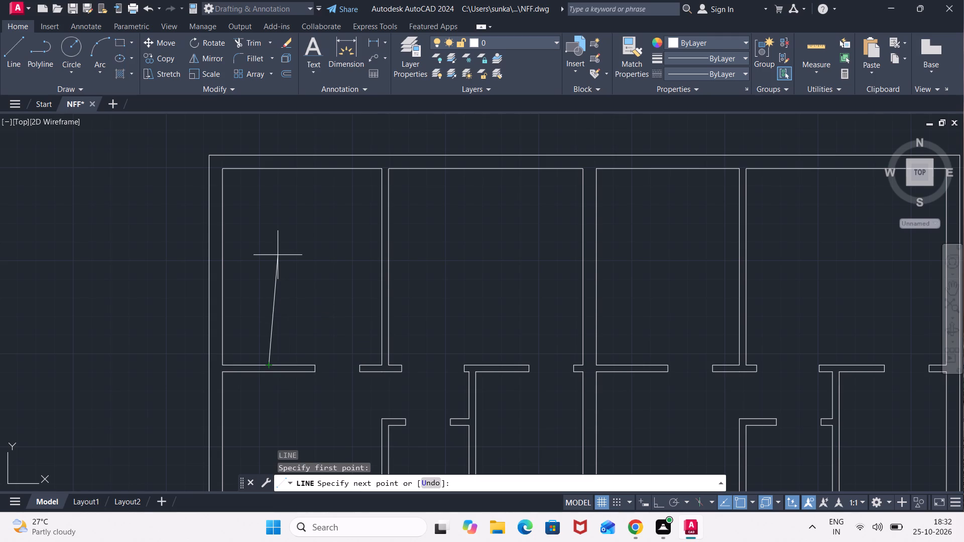
{"action": "left_click", "coordinate": [270, 165]}
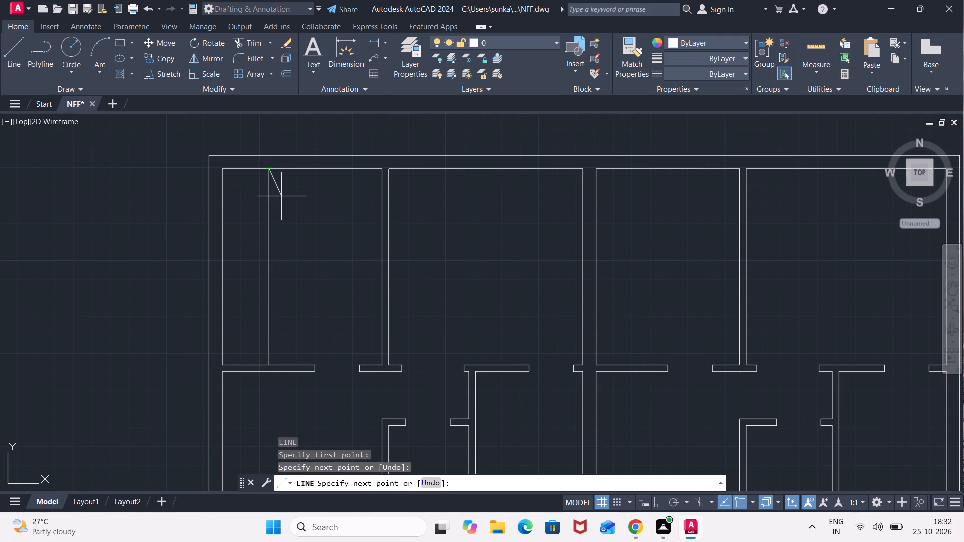
{"action": "key", "text": "Escape"}
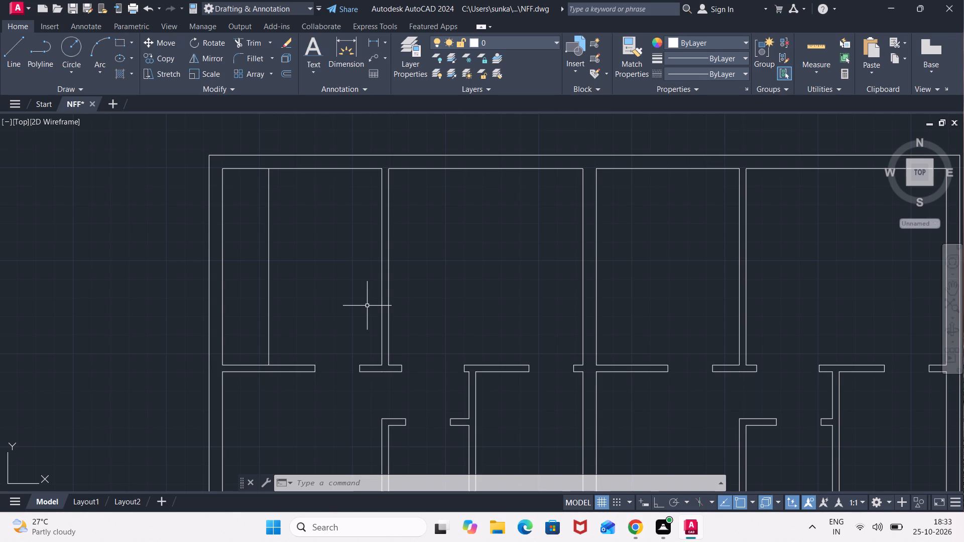
With Ortho on, draw a north-south line across the third room from the west in the north row, from its south wall segment to the north wall.
{"action": "scroll", "coordinate": [367, 306], "scroll_direction": "down", "scroll_amount": 2}
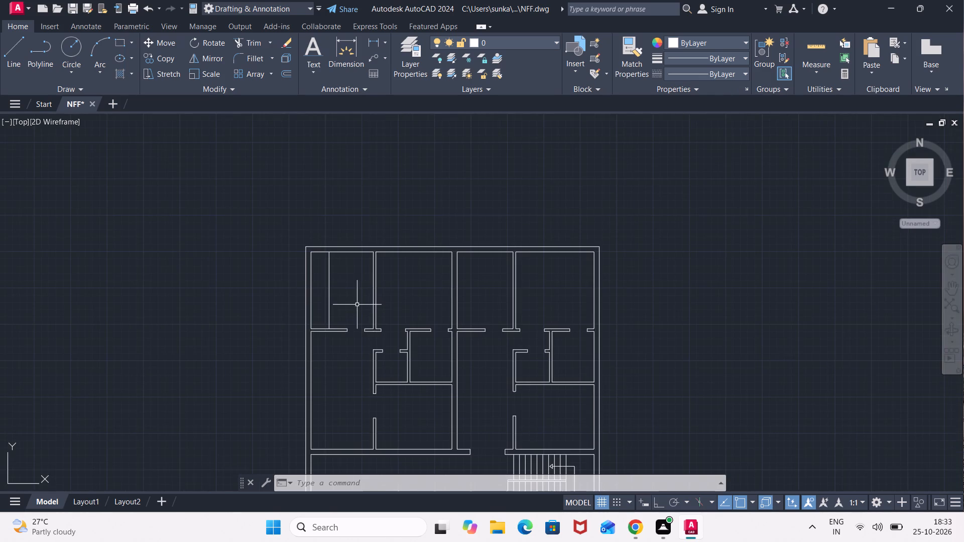
{"action": "middle_click_drag", "start_coordinate": [354, 303], "coordinate": [363, 236]}
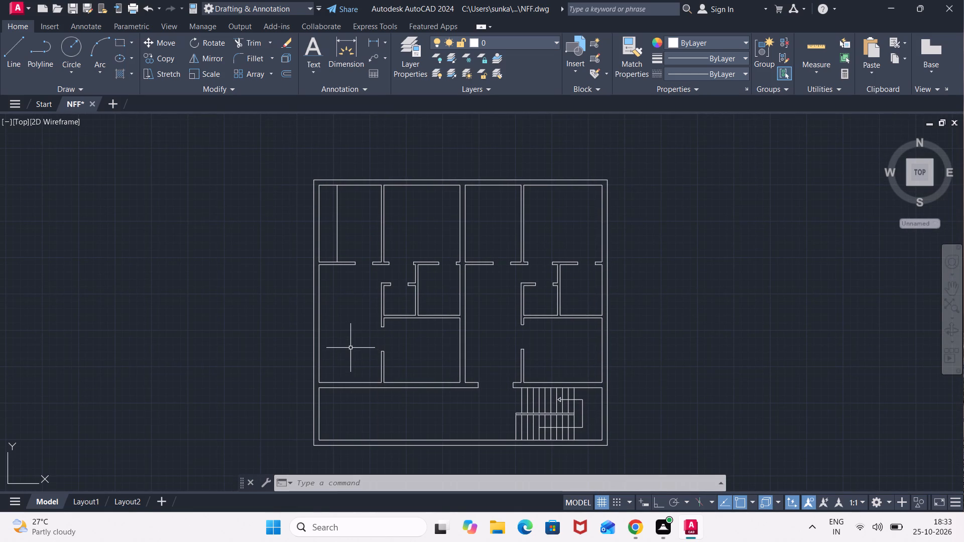
{"action": "key", "text": "l"}
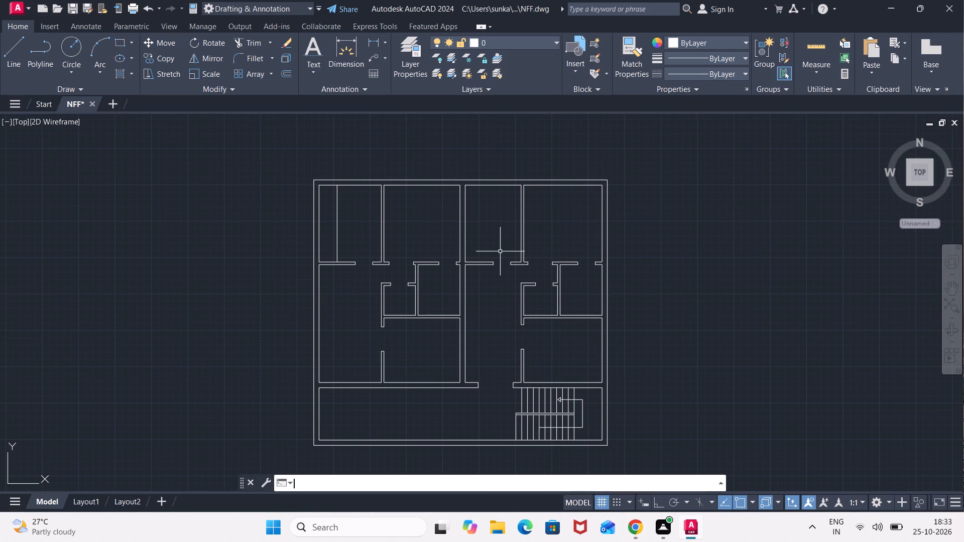
{"action": "key", "text": "Return"}
{"action": "scroll", "coordinate": [485, 254], "scroll_direction": "up", "scroll_amount": 4}
{"action": "left_click", "coordinate": [479, 294]}
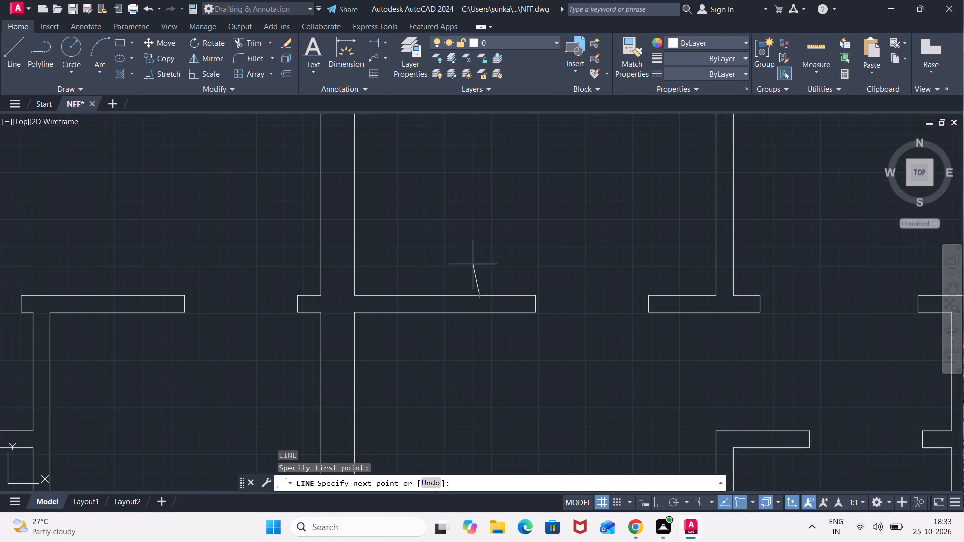
{"action": "scroll", "coordinate": [476, 165], "scroll_direction": "down", "scroll_amount": 1}
{"action": "middle_click_drag", "start_coordinate": [473, 183], "coordinate": [483, 354]}
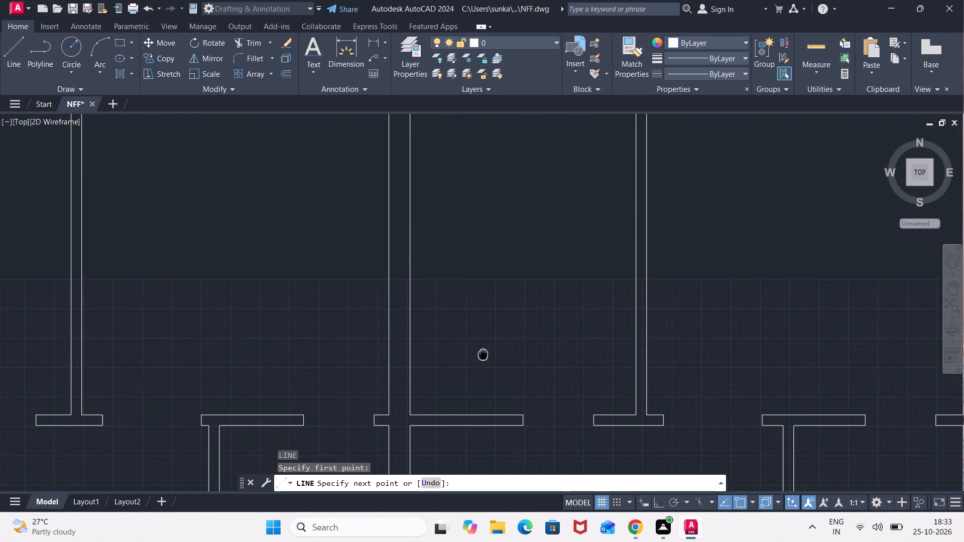
{"action": "key", "text": "F8"}
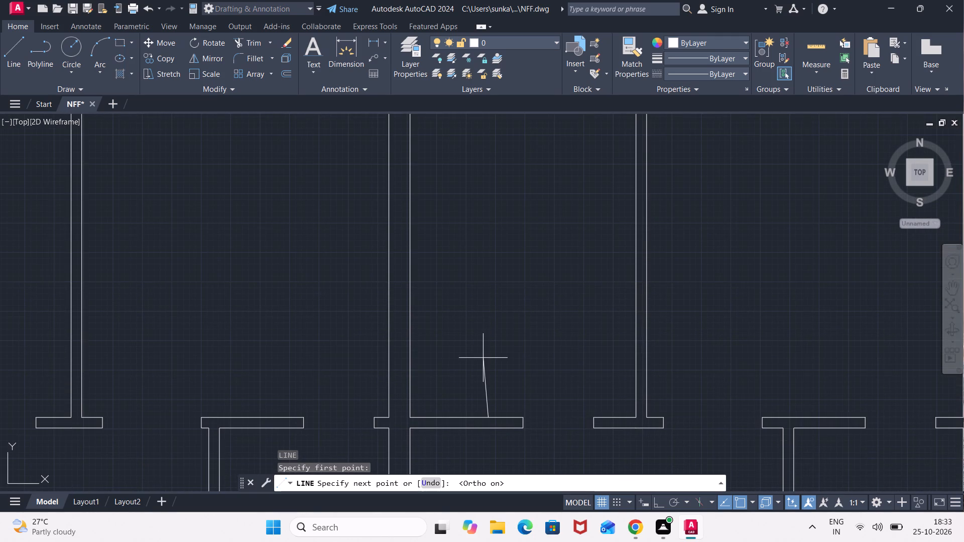
{"action": "scroll", "coordinate": [495, 258], "scroll_direction": "down", "scroll_amount": 2}
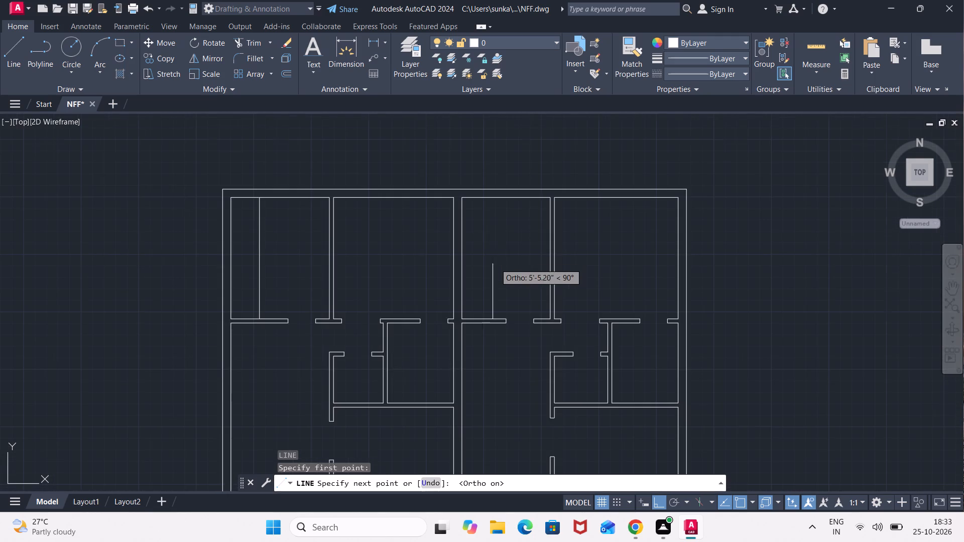
{"action": "scroll", "coordinate": [489, 195], "scroll_direction": "up", "scroll_amount": 1}
{"action": "left_click", "coordinate": [492, 196]}
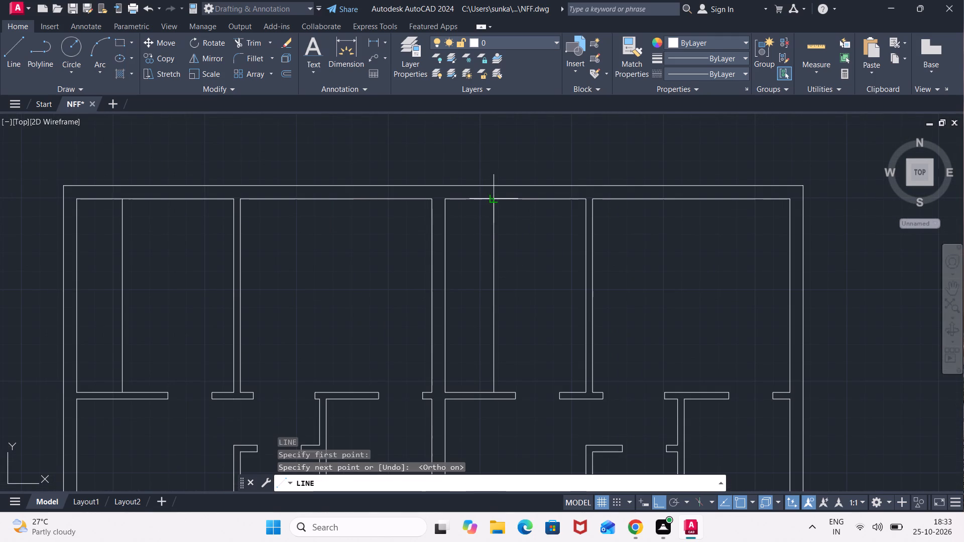
{"action": "key", "text": "Escape"}
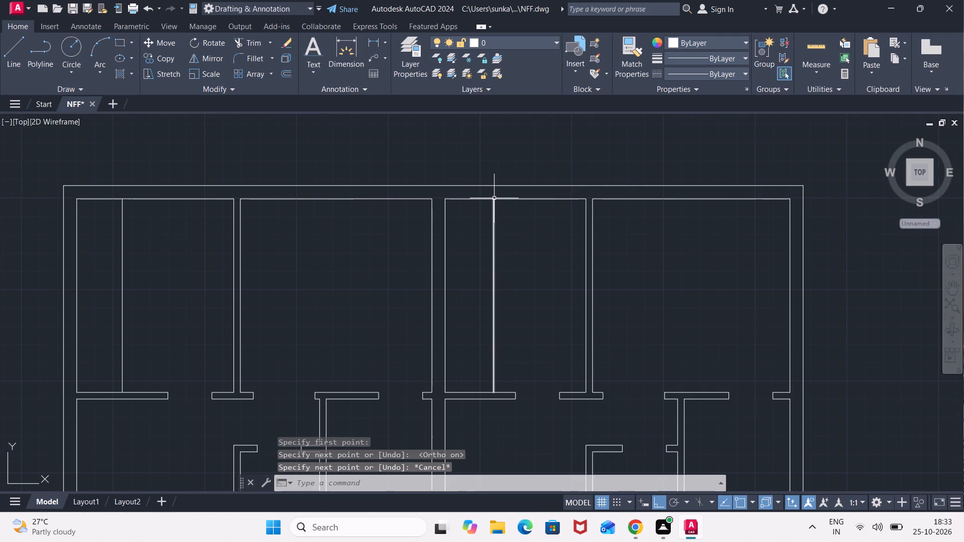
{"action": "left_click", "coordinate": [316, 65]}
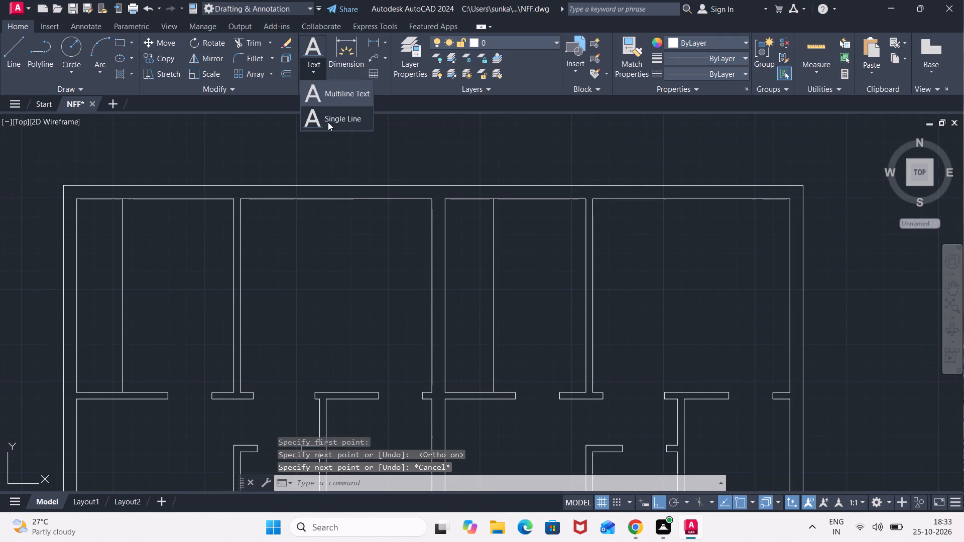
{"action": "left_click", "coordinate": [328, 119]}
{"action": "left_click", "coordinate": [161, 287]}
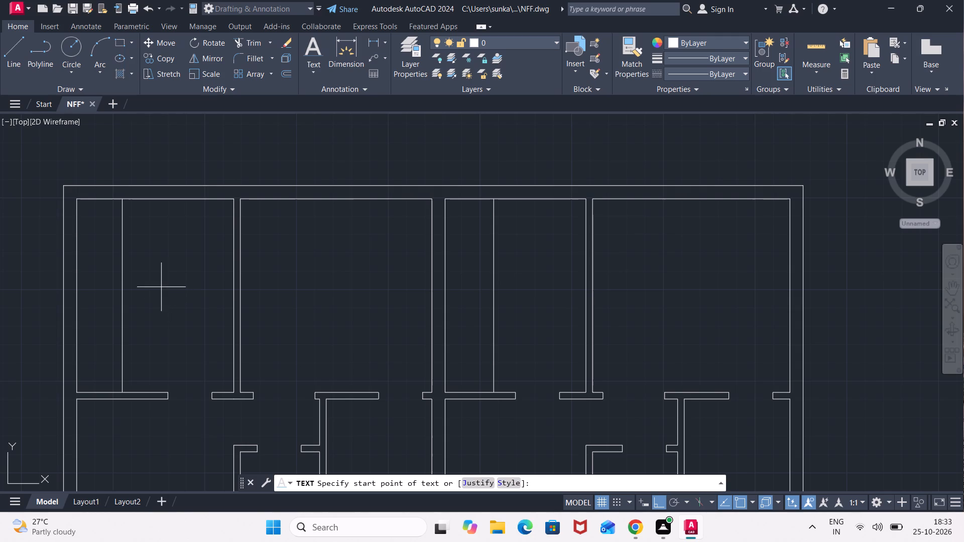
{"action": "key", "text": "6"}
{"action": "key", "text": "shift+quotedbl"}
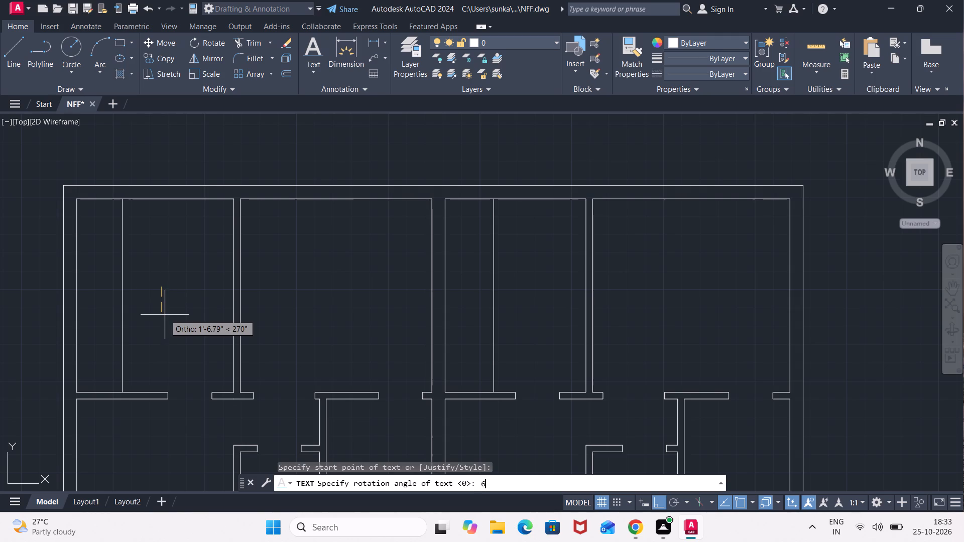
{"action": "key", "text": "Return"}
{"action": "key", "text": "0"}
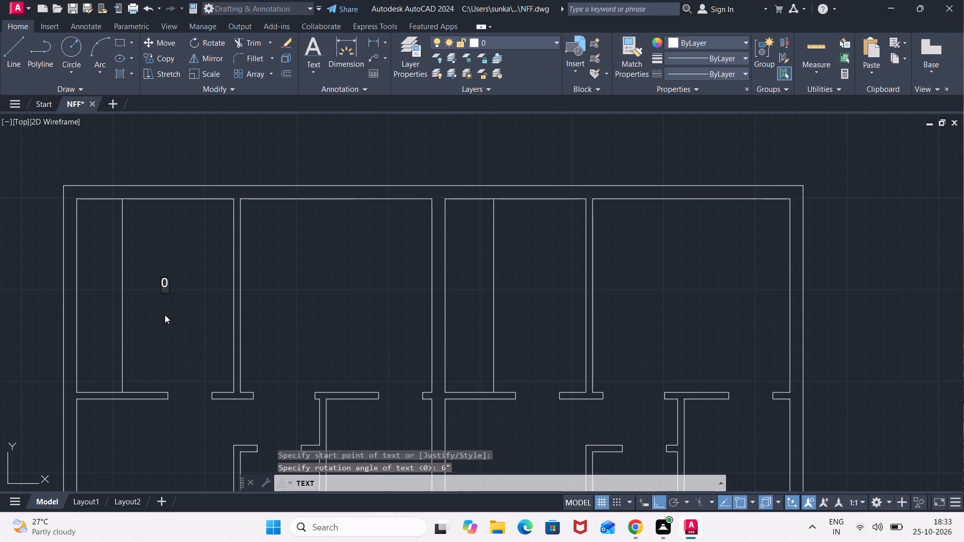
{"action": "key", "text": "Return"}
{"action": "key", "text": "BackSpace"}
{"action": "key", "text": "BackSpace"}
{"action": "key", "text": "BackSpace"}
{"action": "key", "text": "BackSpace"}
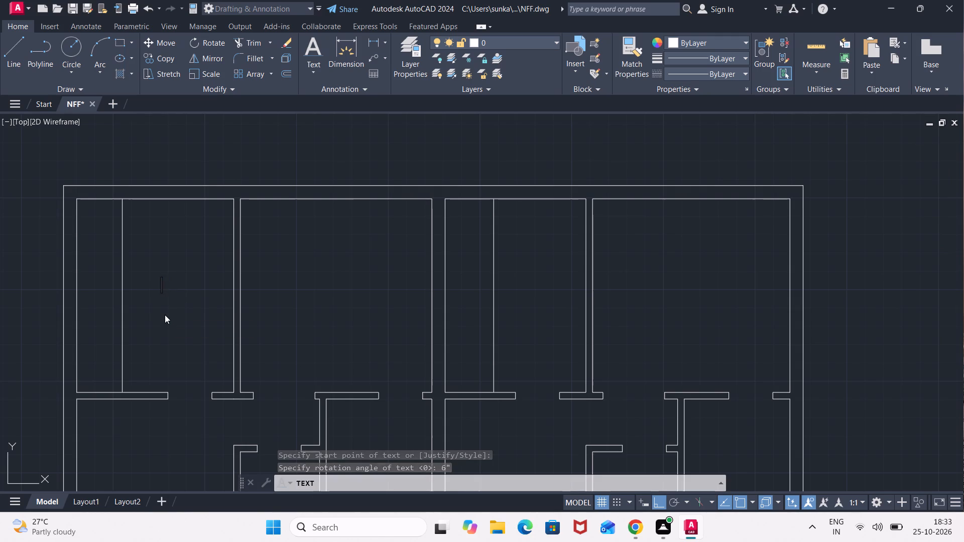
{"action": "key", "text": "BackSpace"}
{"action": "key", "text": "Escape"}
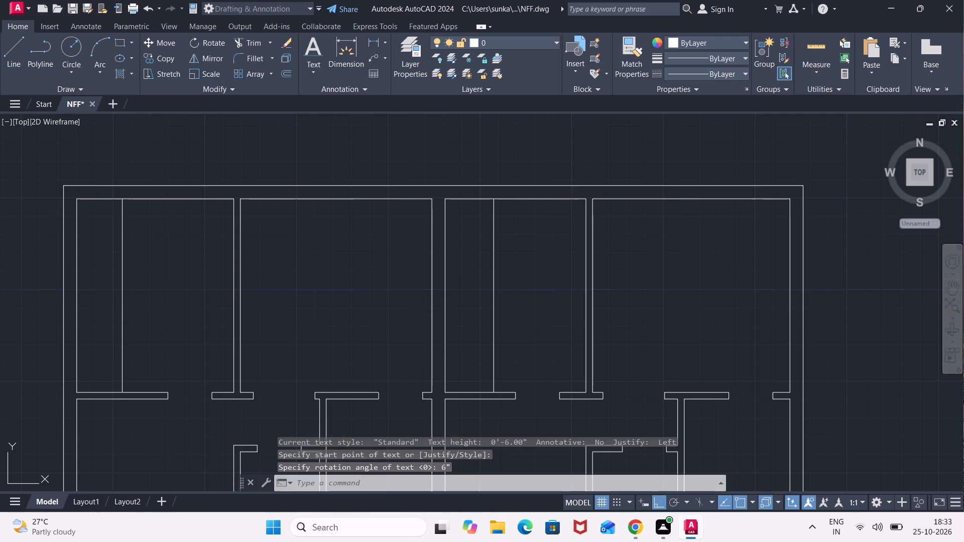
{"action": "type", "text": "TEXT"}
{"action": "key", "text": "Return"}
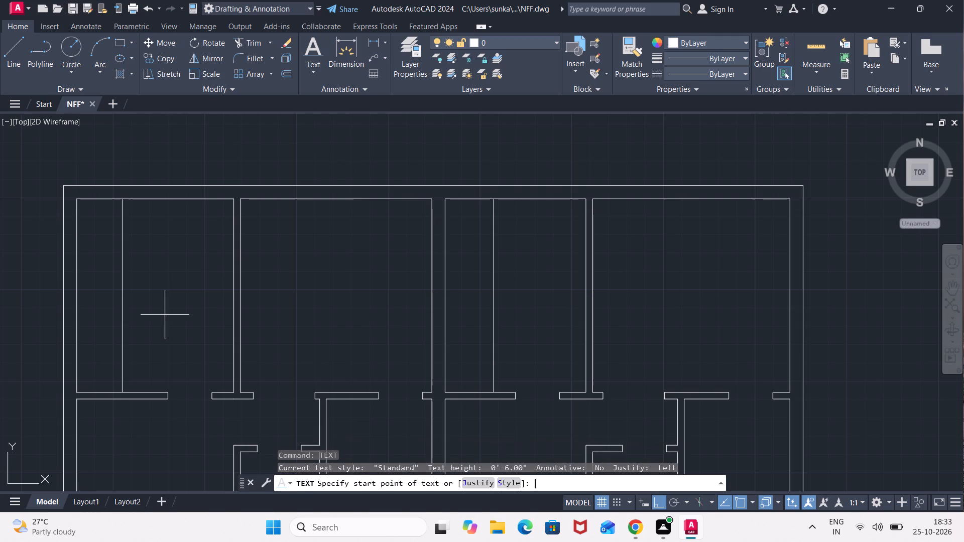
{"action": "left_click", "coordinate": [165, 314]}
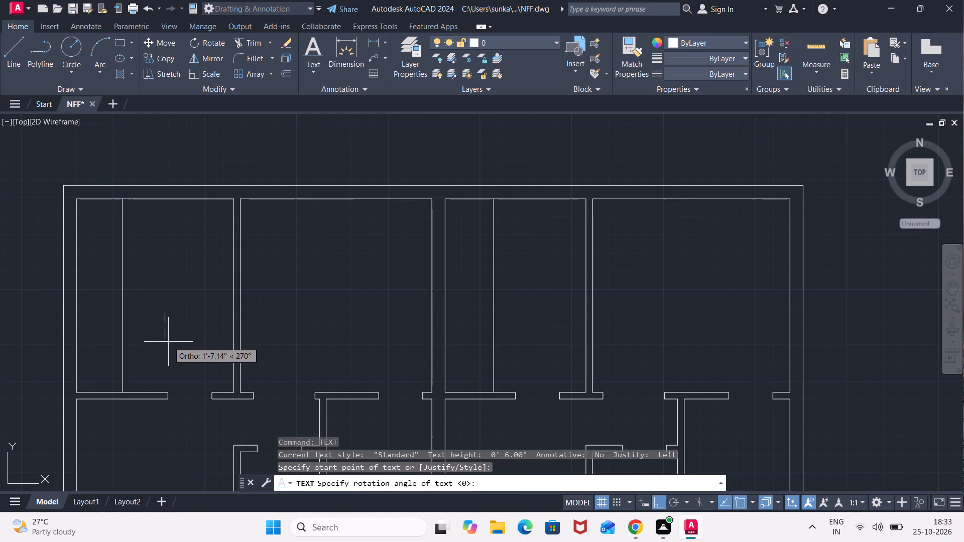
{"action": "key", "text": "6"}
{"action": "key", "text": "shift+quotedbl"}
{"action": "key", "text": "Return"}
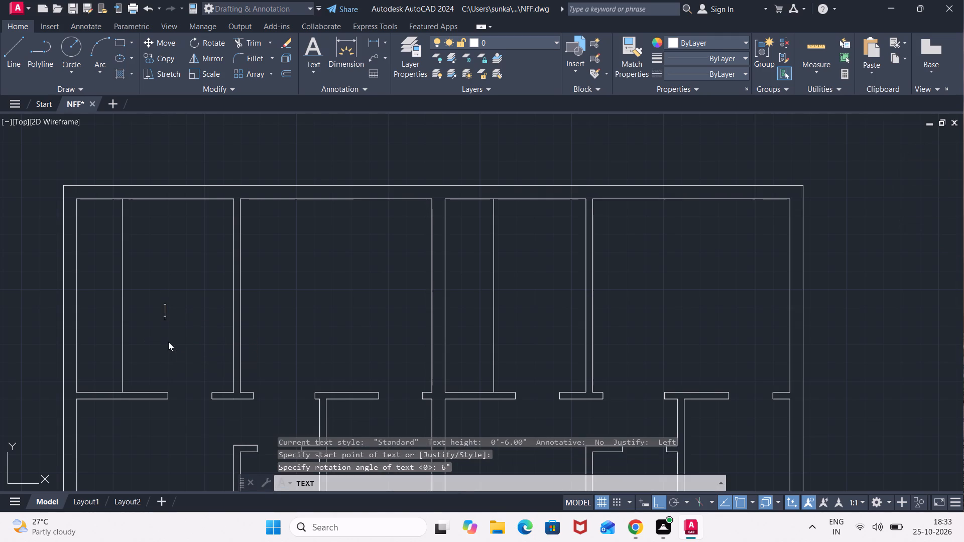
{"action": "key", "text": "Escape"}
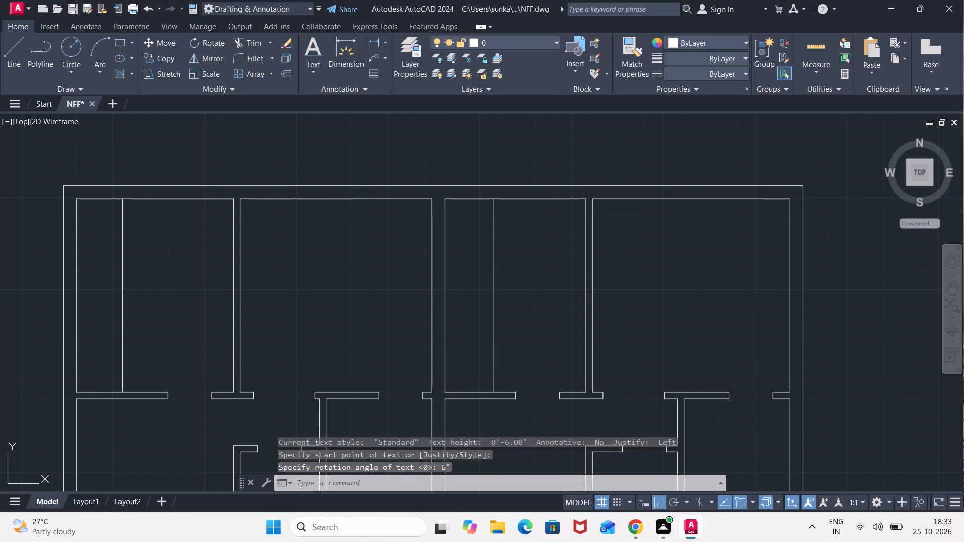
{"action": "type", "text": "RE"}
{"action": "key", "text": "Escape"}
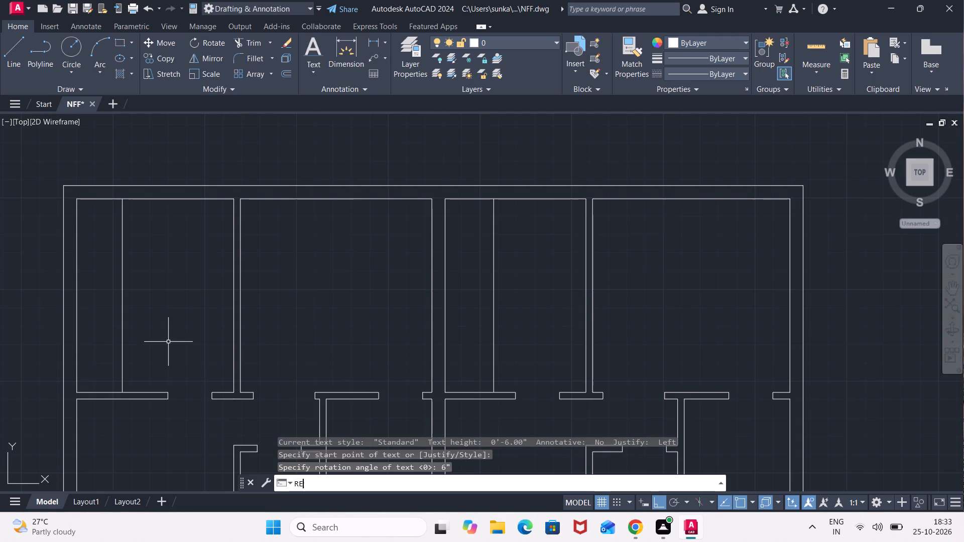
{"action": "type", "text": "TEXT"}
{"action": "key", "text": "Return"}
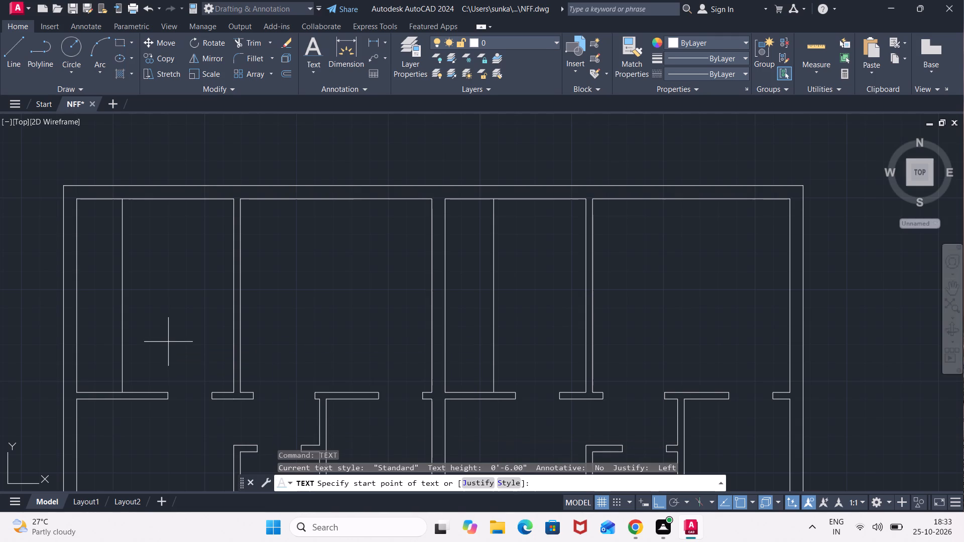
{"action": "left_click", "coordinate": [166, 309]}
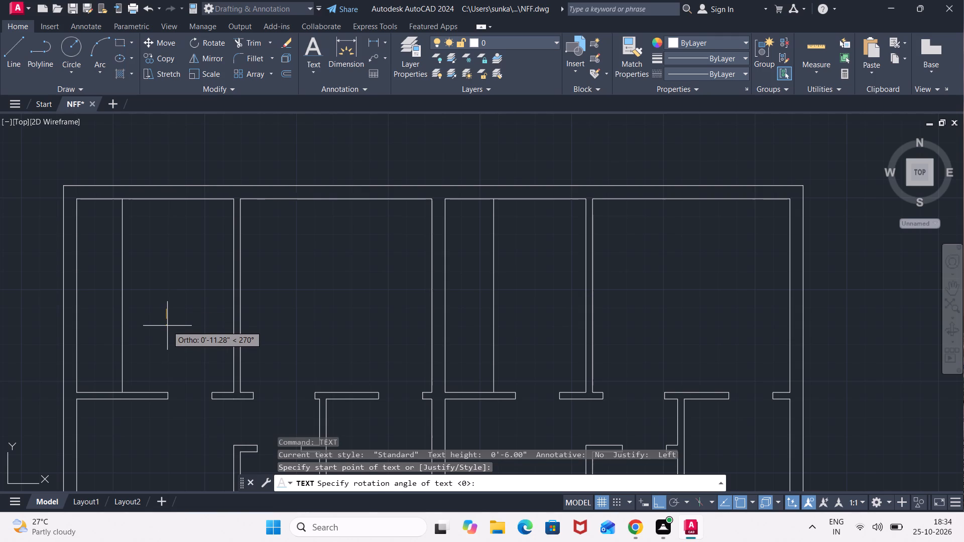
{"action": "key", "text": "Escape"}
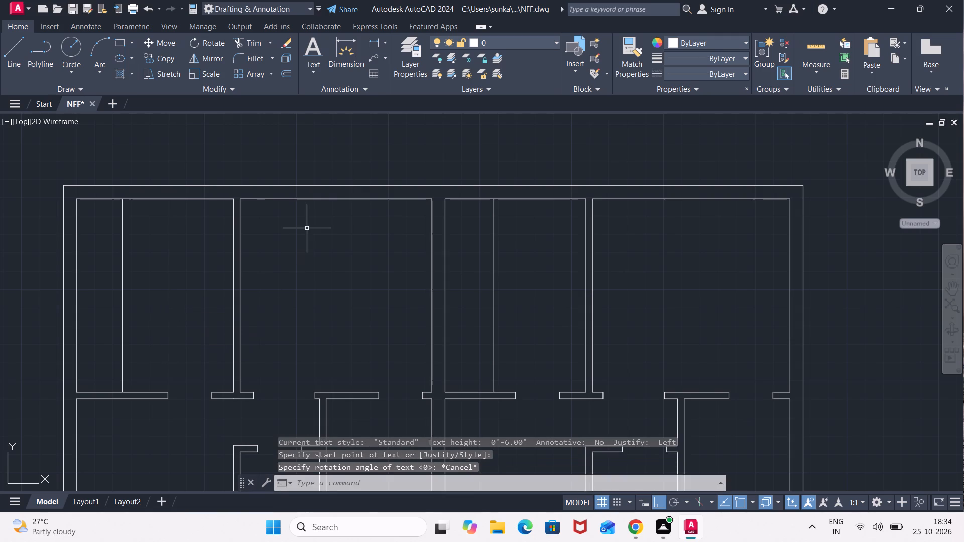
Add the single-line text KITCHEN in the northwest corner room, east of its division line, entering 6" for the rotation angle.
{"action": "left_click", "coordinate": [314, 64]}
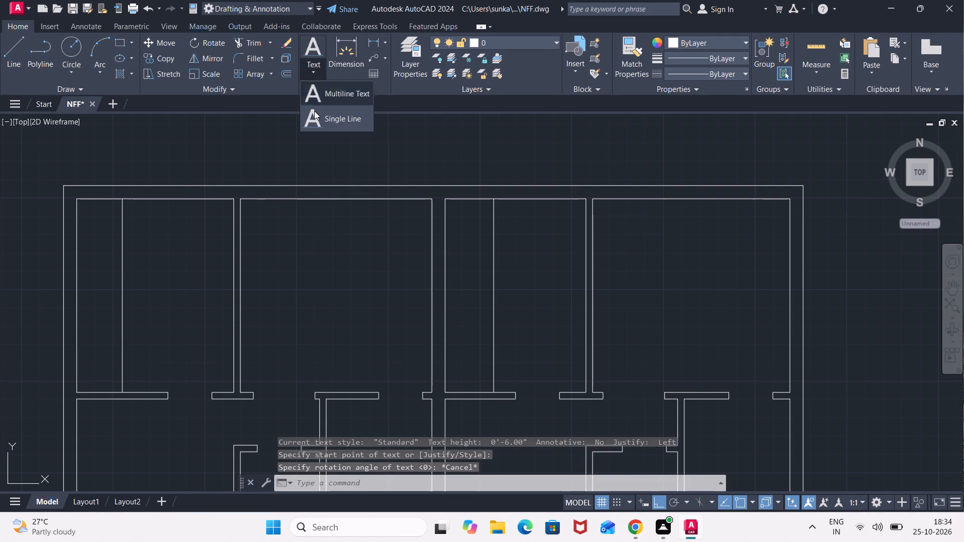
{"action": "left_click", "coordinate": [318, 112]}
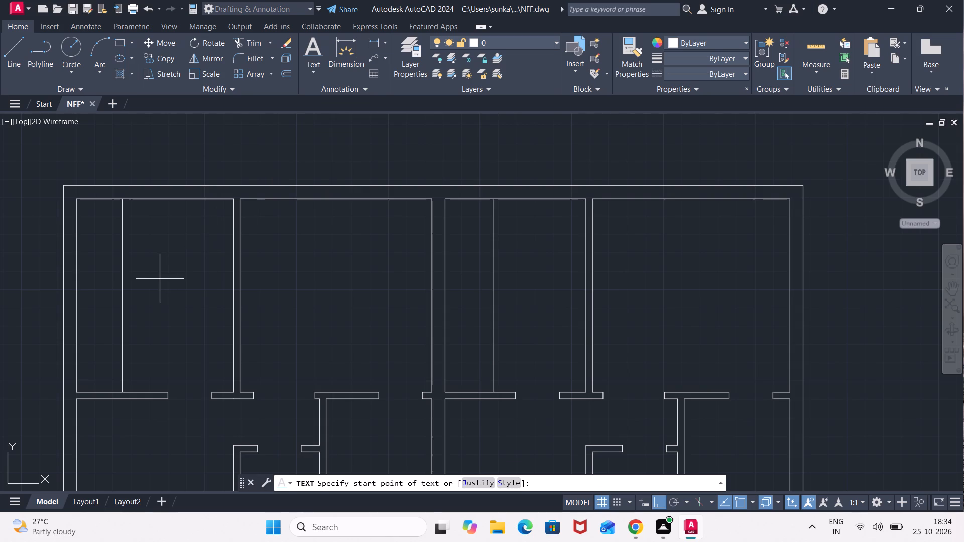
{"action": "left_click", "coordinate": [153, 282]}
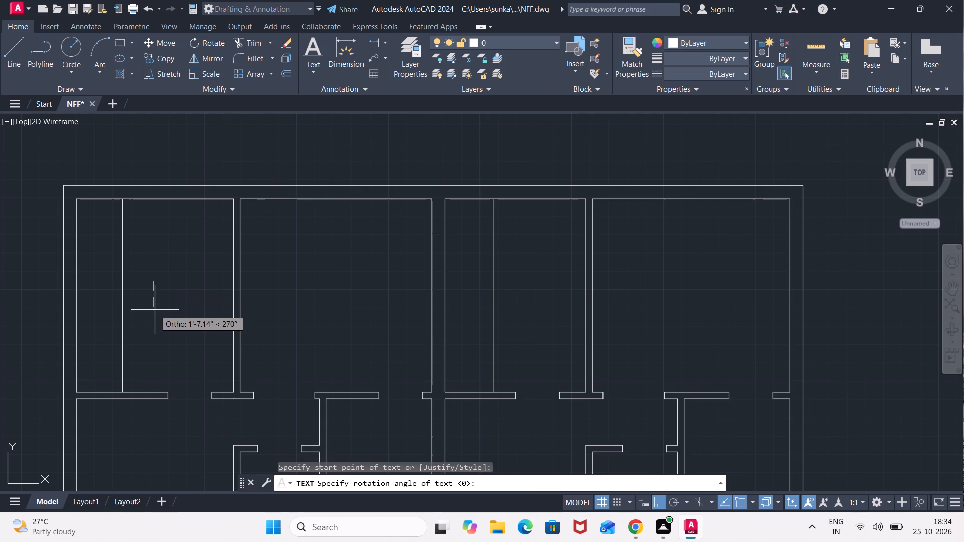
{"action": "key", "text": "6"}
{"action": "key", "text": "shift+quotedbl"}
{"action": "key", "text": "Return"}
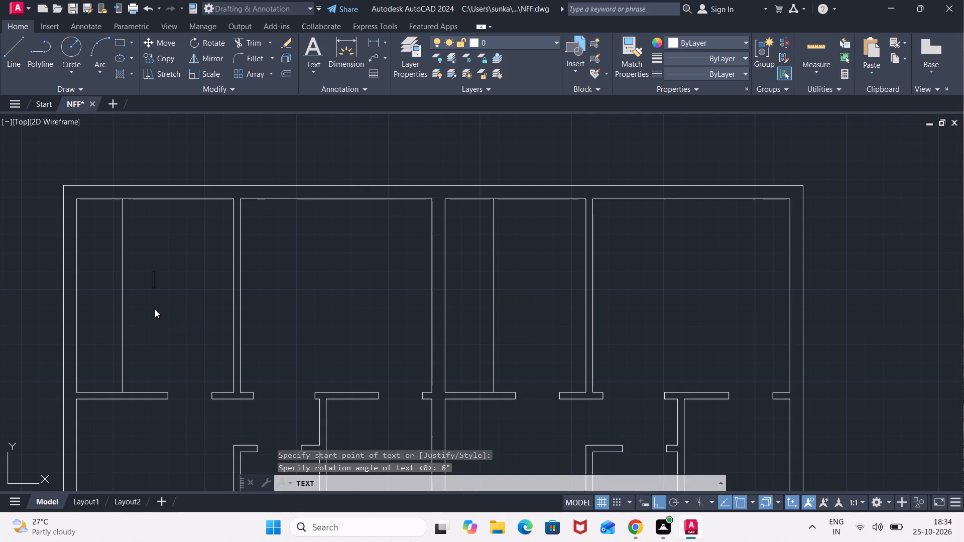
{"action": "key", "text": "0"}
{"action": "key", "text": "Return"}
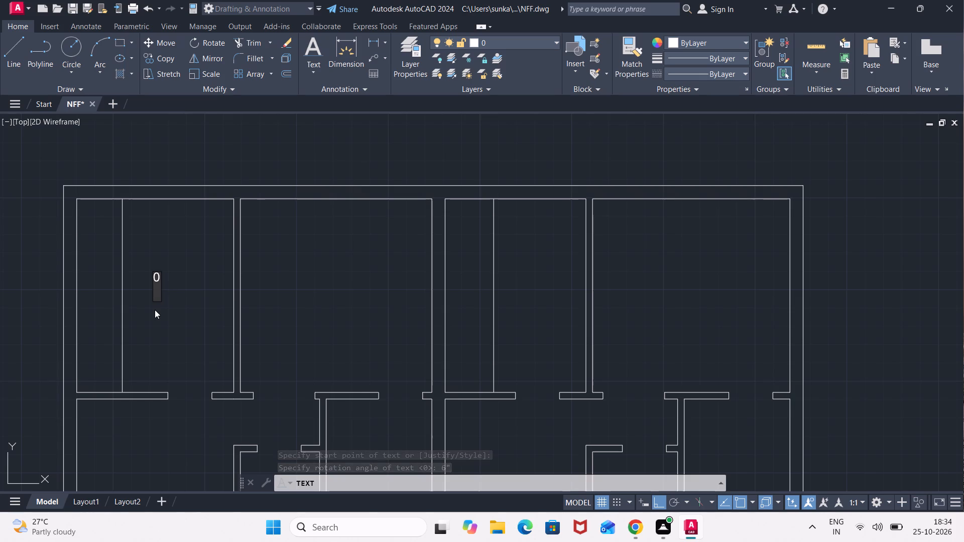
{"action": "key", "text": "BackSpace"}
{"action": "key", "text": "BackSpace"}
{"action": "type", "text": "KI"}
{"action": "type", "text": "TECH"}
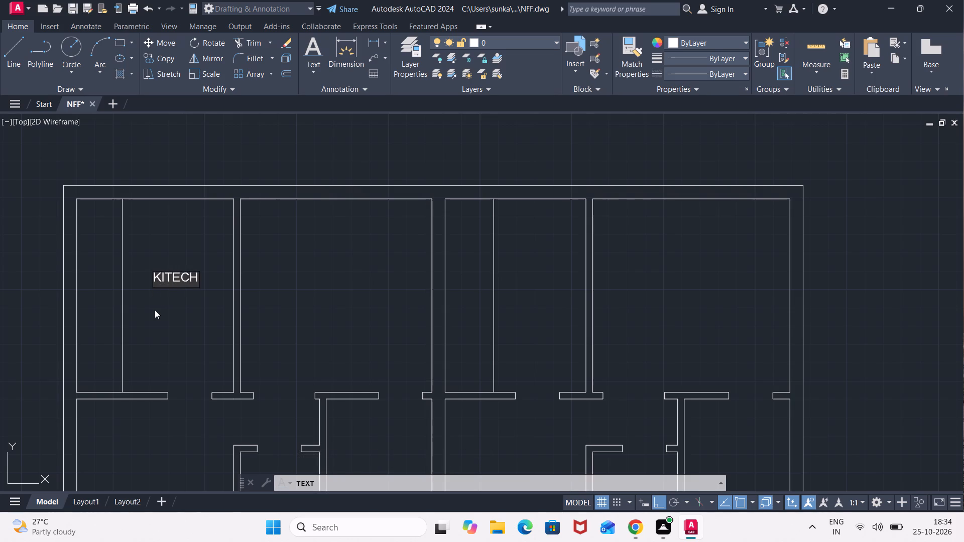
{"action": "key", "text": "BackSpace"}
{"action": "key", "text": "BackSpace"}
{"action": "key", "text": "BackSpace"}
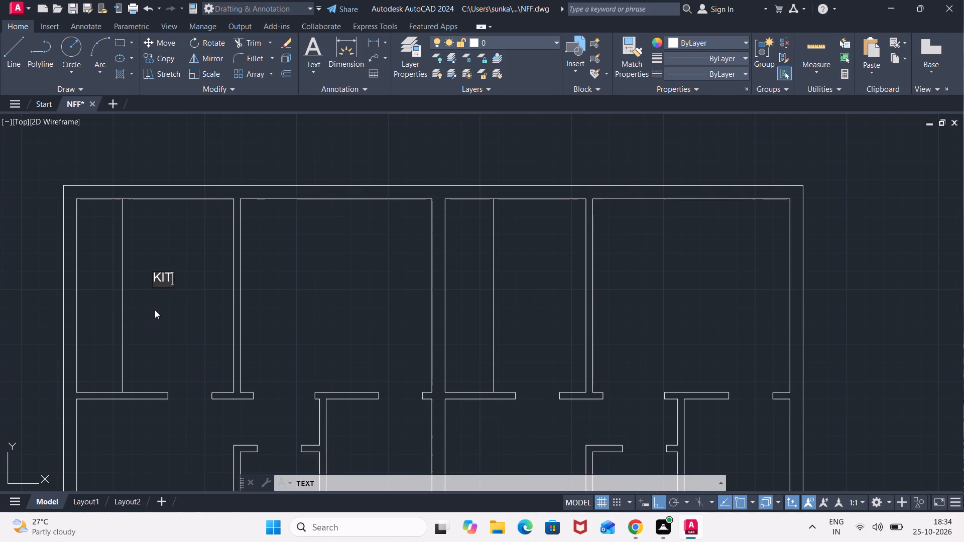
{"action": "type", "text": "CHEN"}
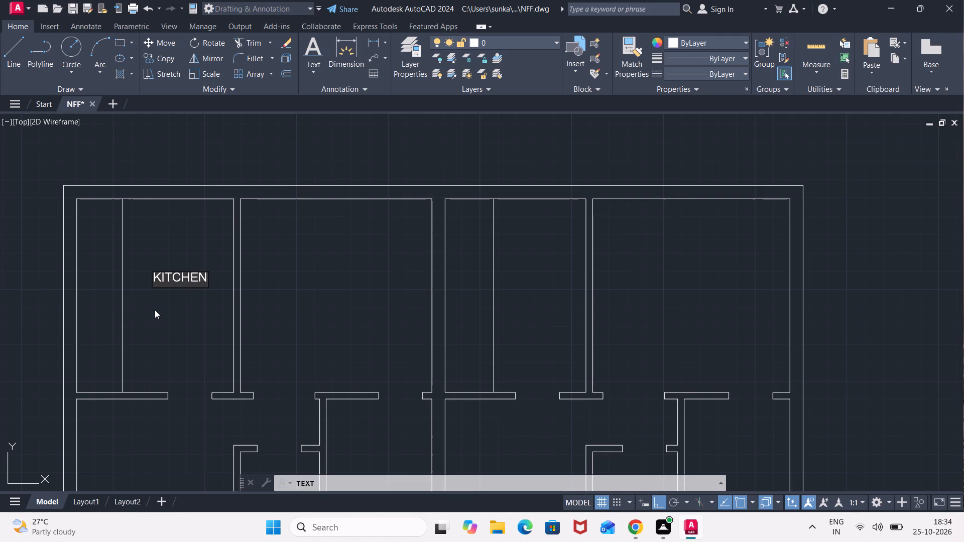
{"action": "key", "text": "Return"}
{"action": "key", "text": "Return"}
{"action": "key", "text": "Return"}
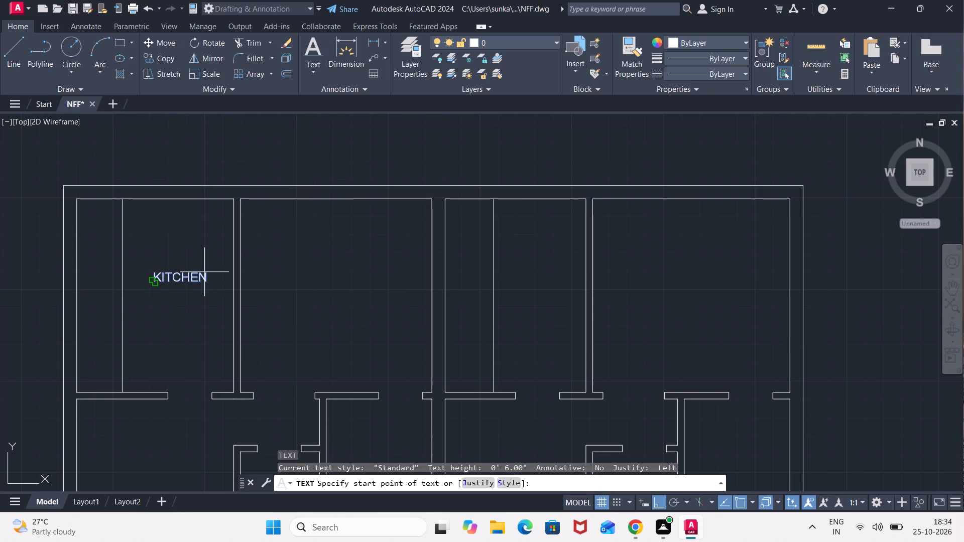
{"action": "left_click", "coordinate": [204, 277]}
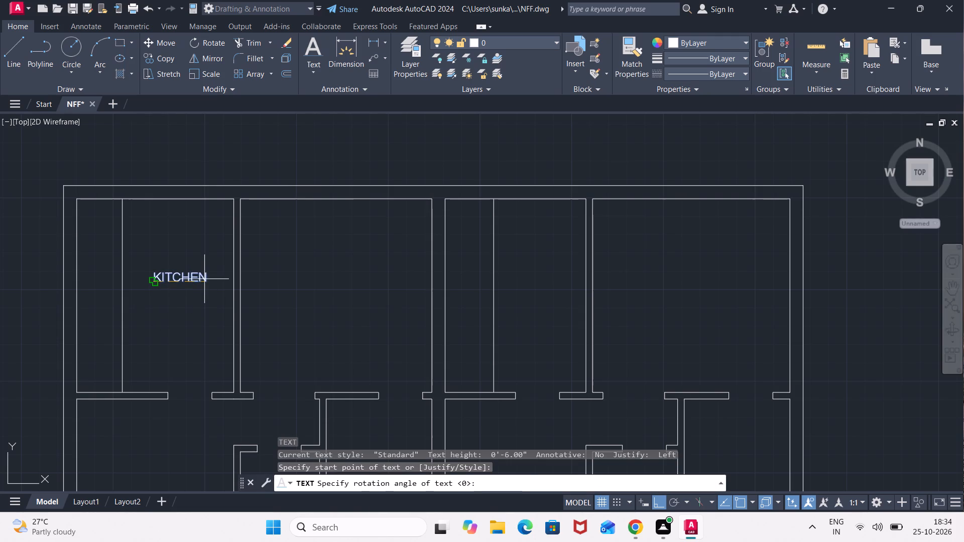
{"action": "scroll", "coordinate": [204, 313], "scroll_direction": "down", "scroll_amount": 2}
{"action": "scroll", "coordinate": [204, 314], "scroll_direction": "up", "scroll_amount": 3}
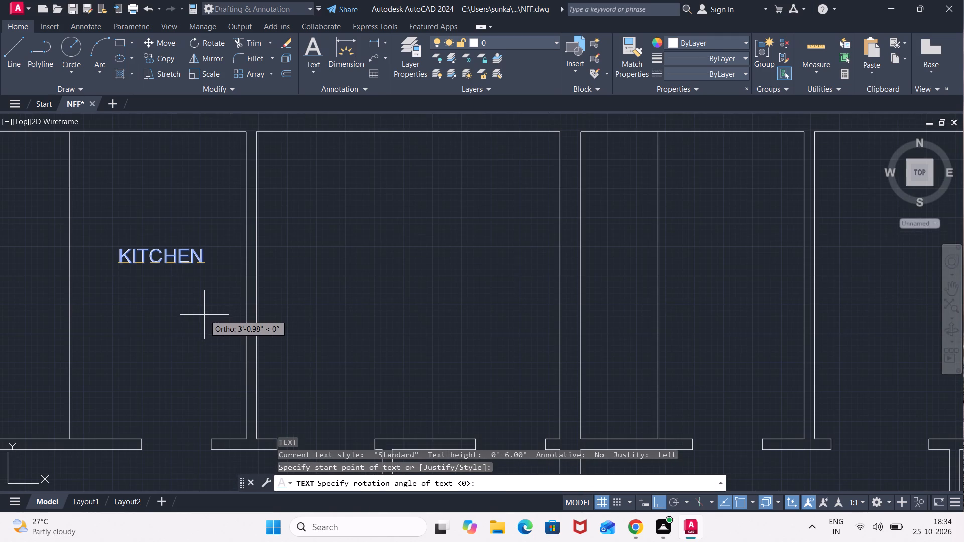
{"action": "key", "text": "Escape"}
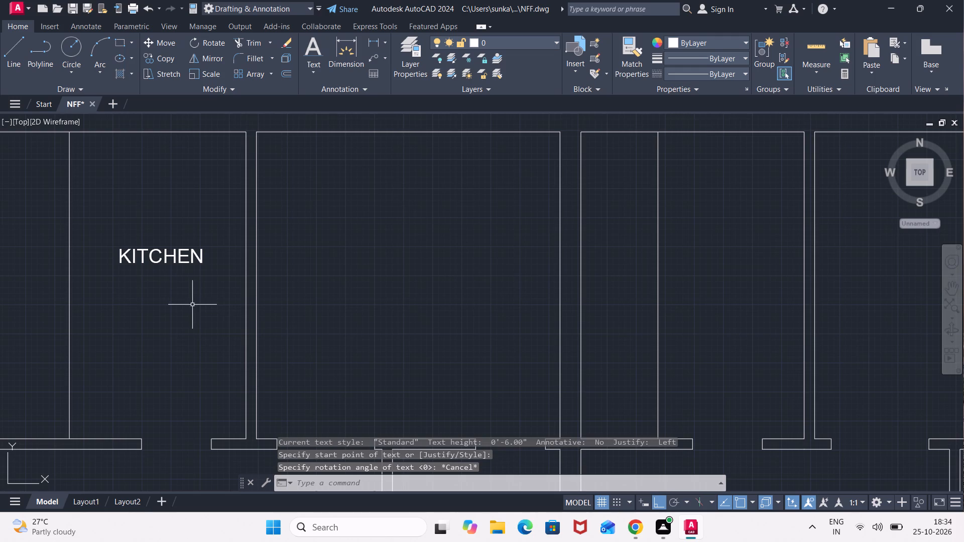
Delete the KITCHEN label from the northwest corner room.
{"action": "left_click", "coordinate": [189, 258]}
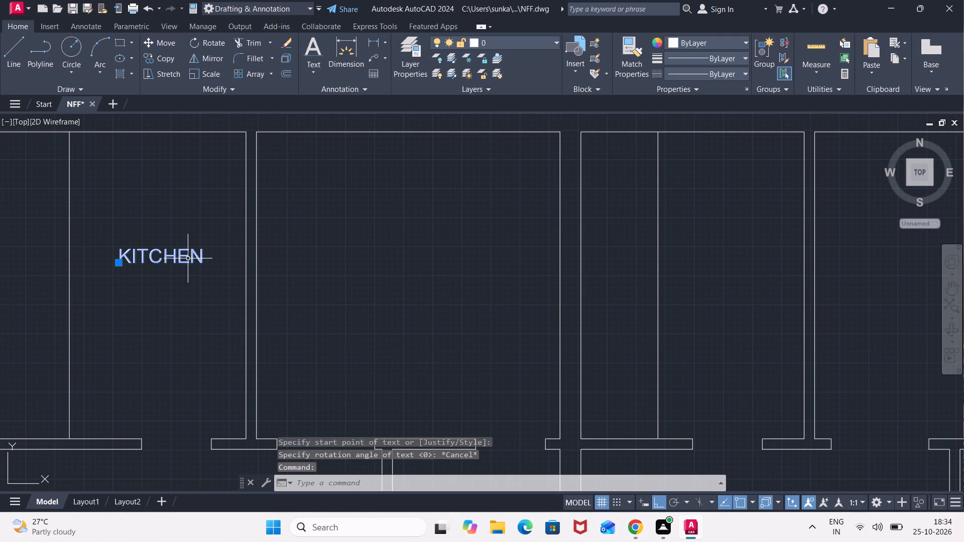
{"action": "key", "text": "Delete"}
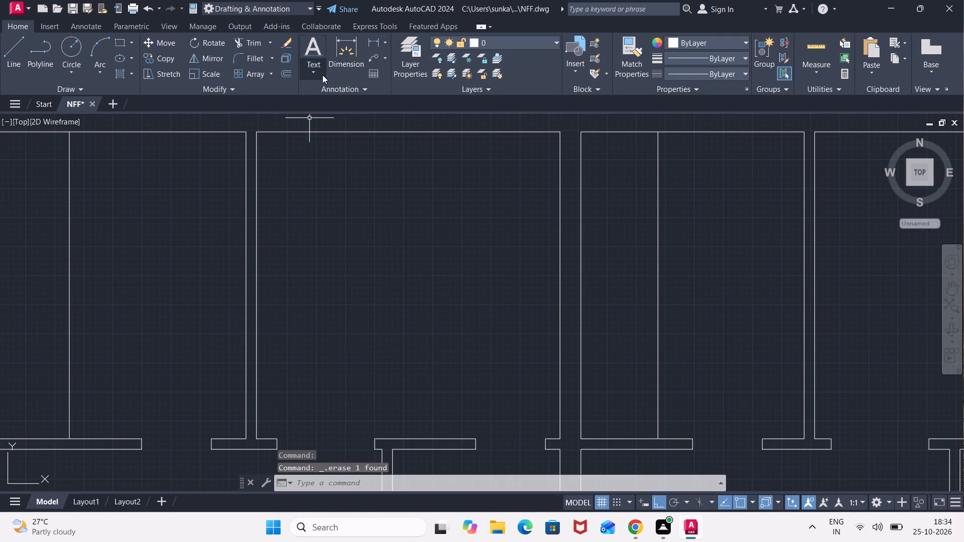
Add the single-line text KITCHEN in the northwest corner room, east of its division line, entering 6" for the rotation angle.
{"action": "left_click", "coordinate": [314, 66]}
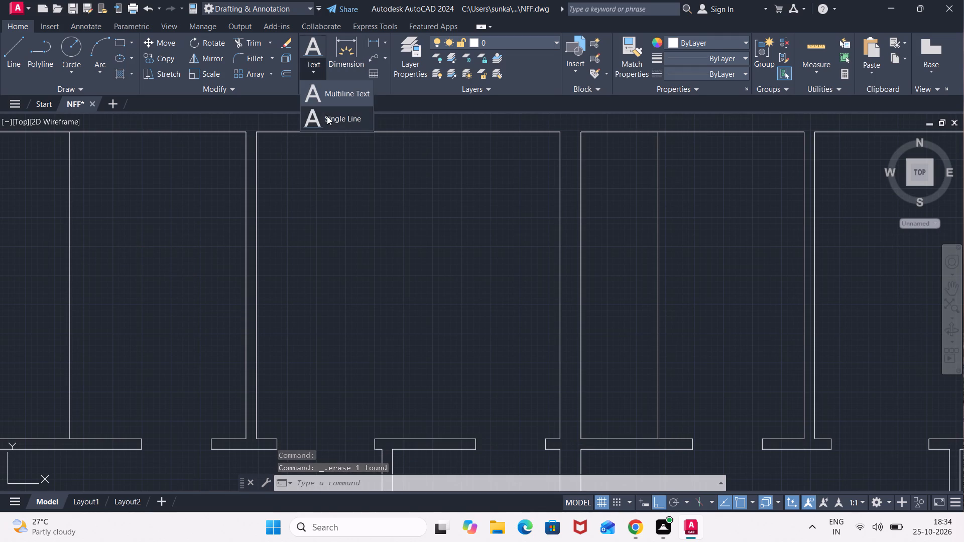
{"action": "left_click", "coordinate": [327, 114]}
{"action": "left_click", "coordinate": [111, 210]}
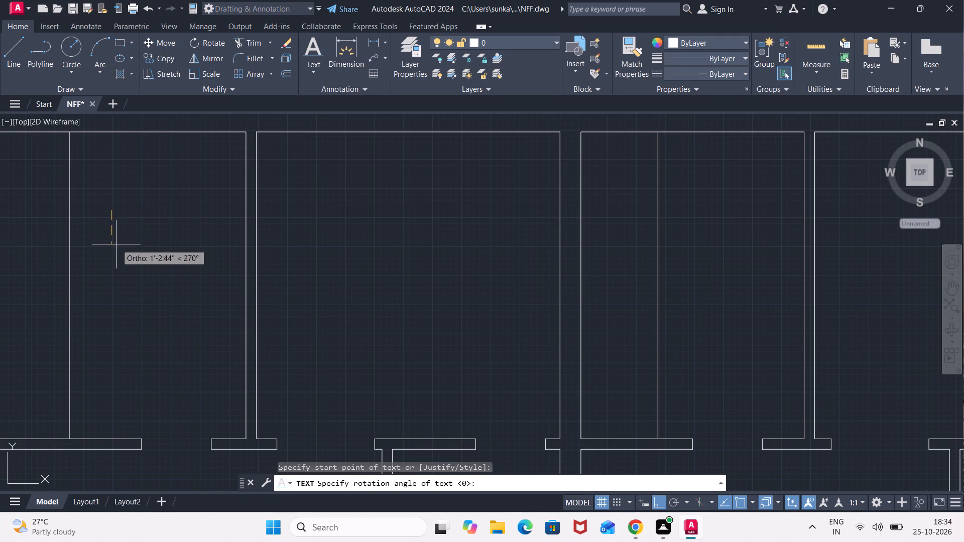
{"action": "key", "text": "6"}
{"action": "key", "text": "shift+quotedbl"}
{"action": "key", "text": "Return"}
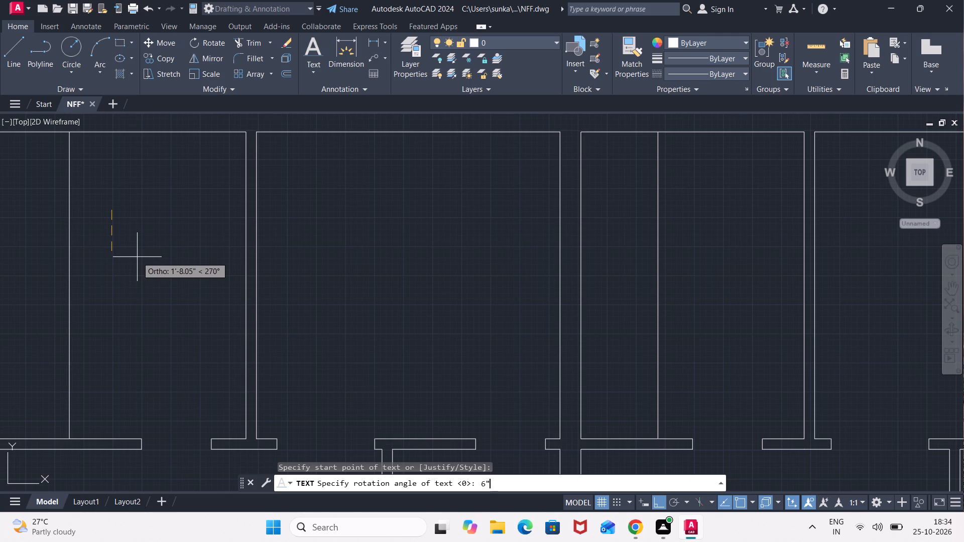
{"action": "key", "text": "0"}
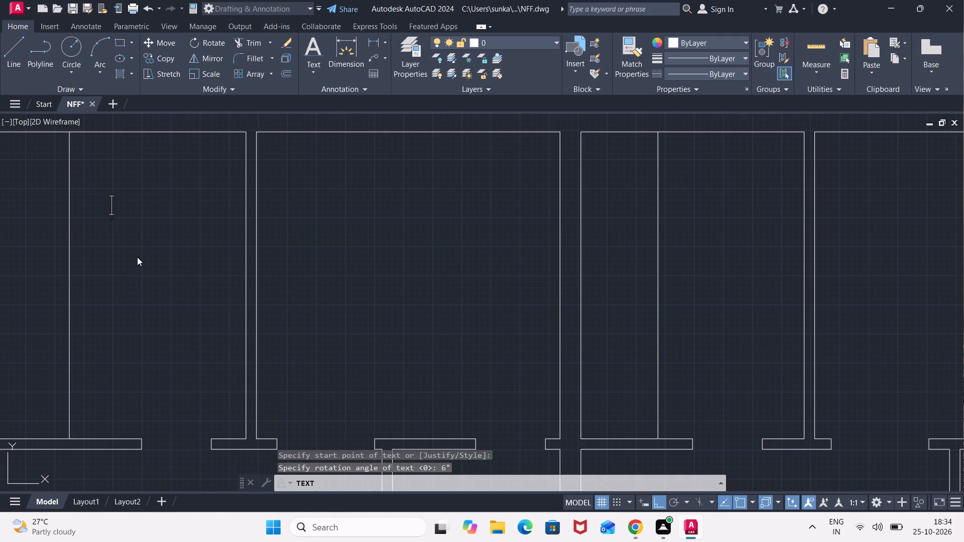
{"action": "key", "text": "Return"}
{"action": "key", "text": "BackSpace"}
{"action": "key", "text": "BackSpace"}
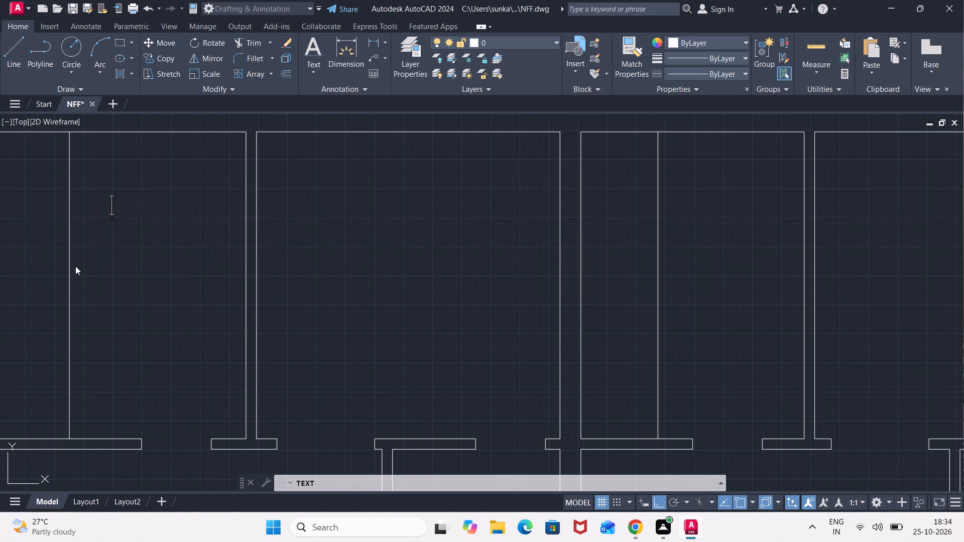
{"action": "middle_click_drag", "start_coordinate": [206, 250], "coordinate": [462, 283]}
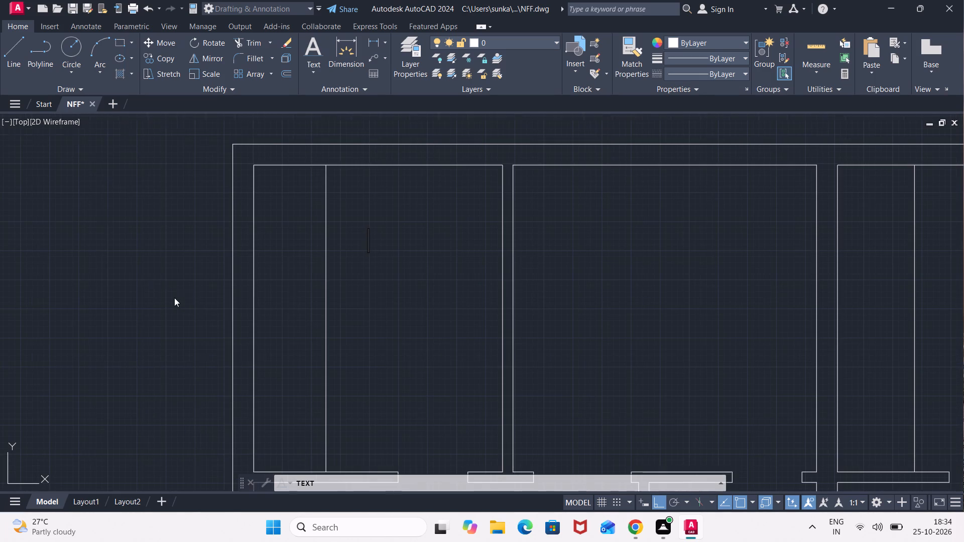
{"action": "scroll", "coordinate": [358, 246], "scroll_direction": "down", "scroll_amount": 1}
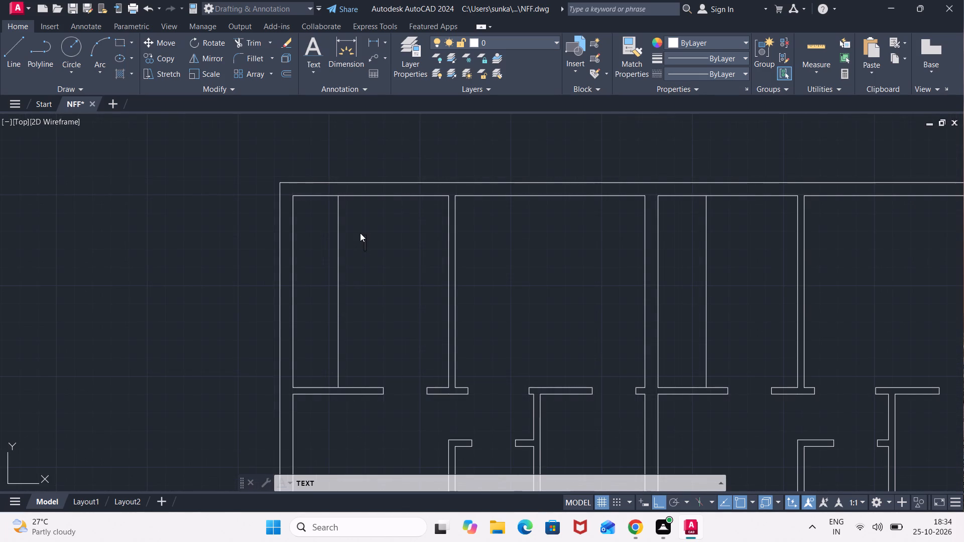
{"action": "left_click", "coordinate": [353, 211]}
{"action": "left_click", "coordinate": [362, 218]}
{"action": "type", "text": "KITCHEN"}
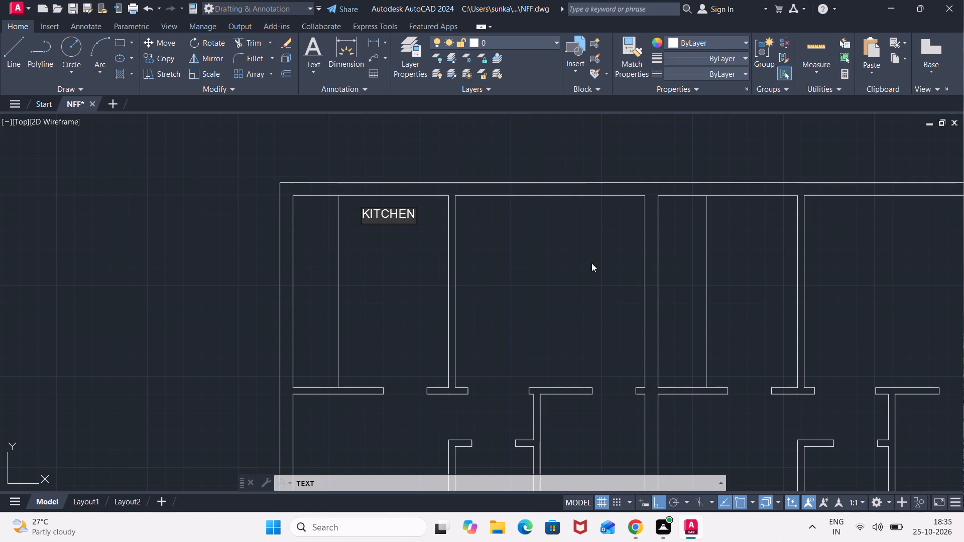
Label the second room from the west in the north row with three lines: MASTER, BED ROOM and 11'5"X11'.
{"action": "left_click", "coordinate": [586, 206]}
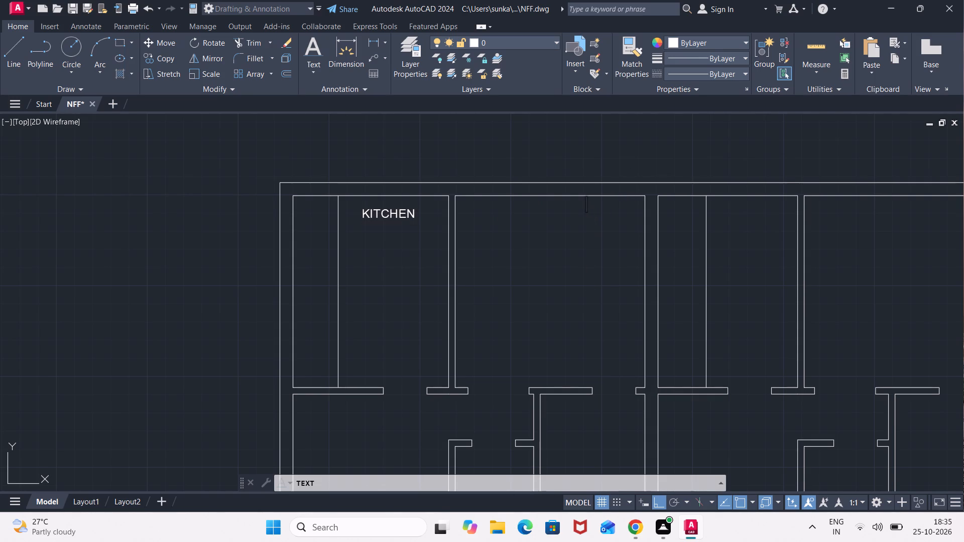
{"action": "left_click", "coordinate": [579, 215]}
{"action": "type", "text": "MASTER"}
{"action": "key", "text": "Return"}
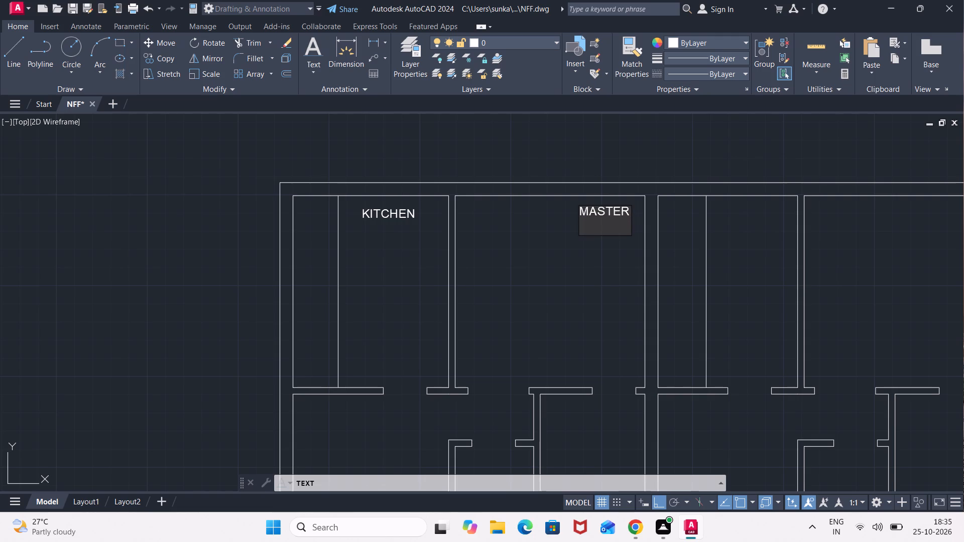
{"action": "type", "text": "BED ROO"}
{"action": "key", "text": "m"}
{"action": "key", "text": "Return"}
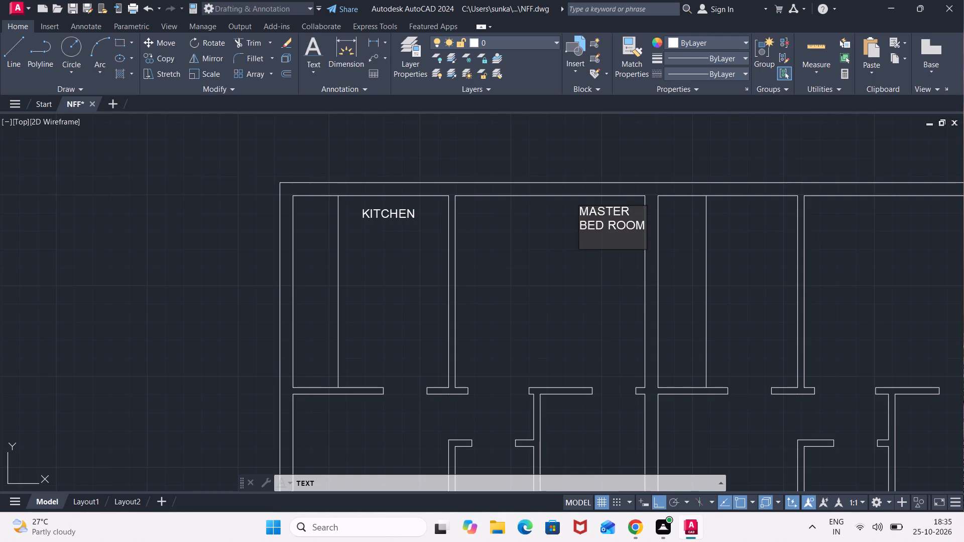
{"action": "type", "text": "11"}
{"action": "key", "text": "apostrophe"}
{"action": "key", "text": "5"}
{"action": "type", "text": "\"X"}
{"action": "type", "text": "11'"}
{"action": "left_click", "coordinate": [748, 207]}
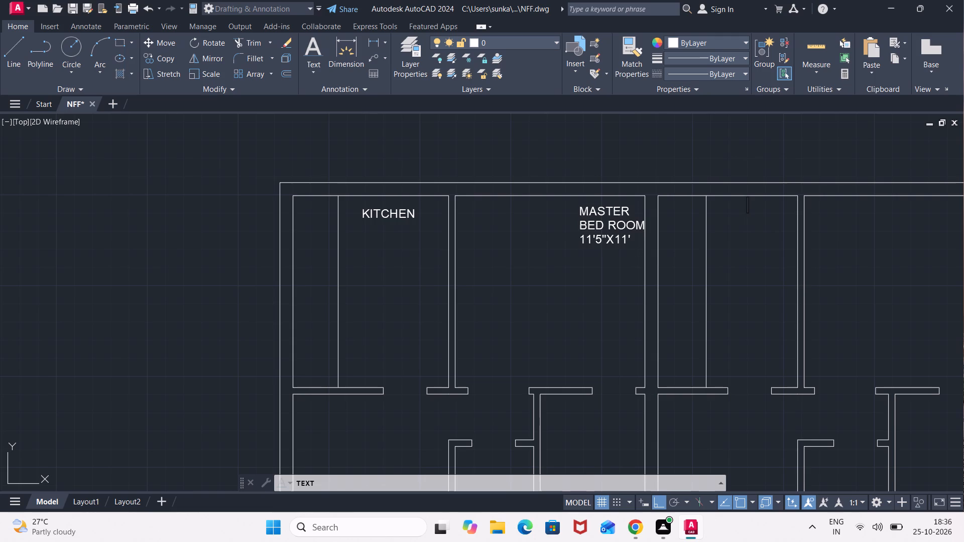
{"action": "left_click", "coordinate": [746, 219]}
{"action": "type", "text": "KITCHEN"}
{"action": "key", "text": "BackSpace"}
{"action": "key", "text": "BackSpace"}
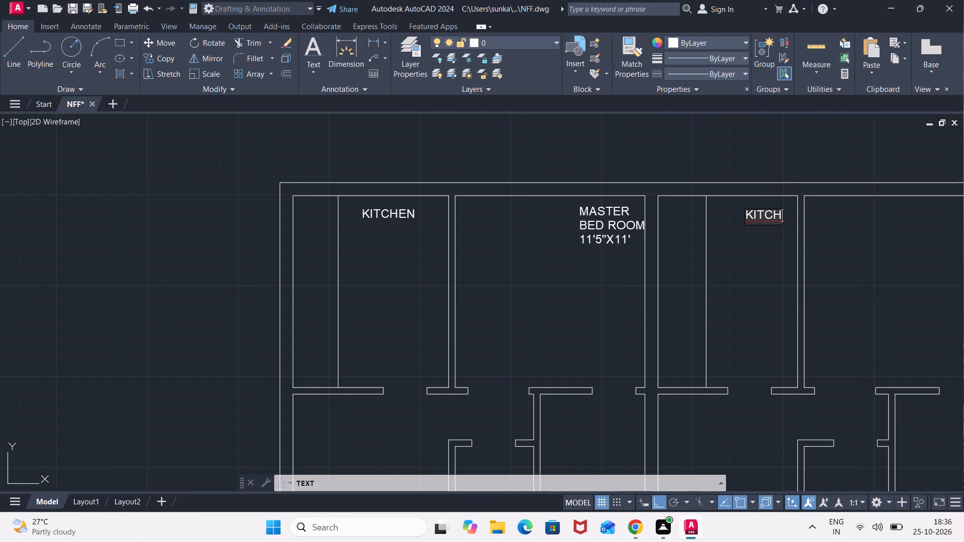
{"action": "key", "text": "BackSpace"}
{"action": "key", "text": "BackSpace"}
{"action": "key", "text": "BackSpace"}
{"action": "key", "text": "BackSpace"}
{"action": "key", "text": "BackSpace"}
Add the label KITCHEN in the third room from the west in the north row, east of its division line.
{"action": "left_click", "coordinate": [734, 205]}
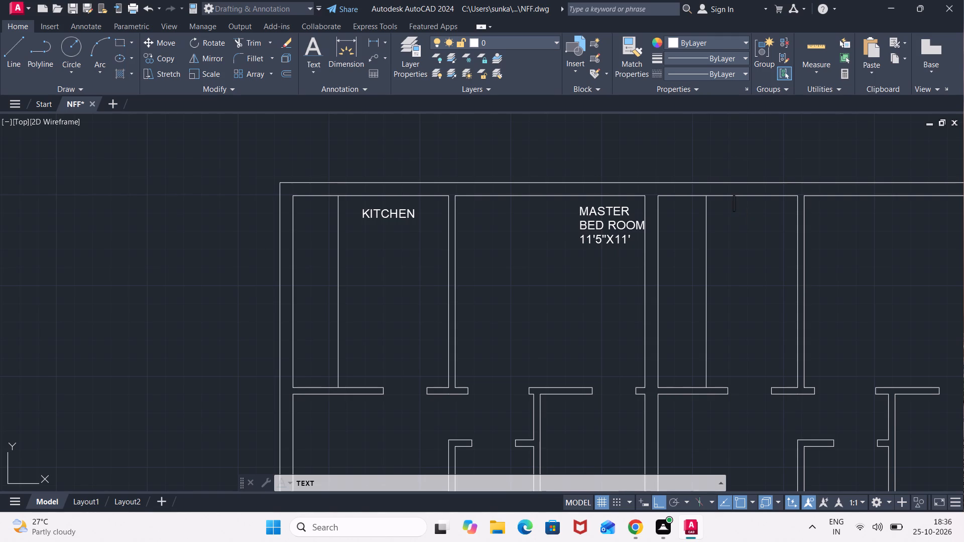
{"action": "left_click", "coordinate": [731, 215]}
{"action": "type", "text": "KITCHEN"}
{"action": "key", "text": "Return"}
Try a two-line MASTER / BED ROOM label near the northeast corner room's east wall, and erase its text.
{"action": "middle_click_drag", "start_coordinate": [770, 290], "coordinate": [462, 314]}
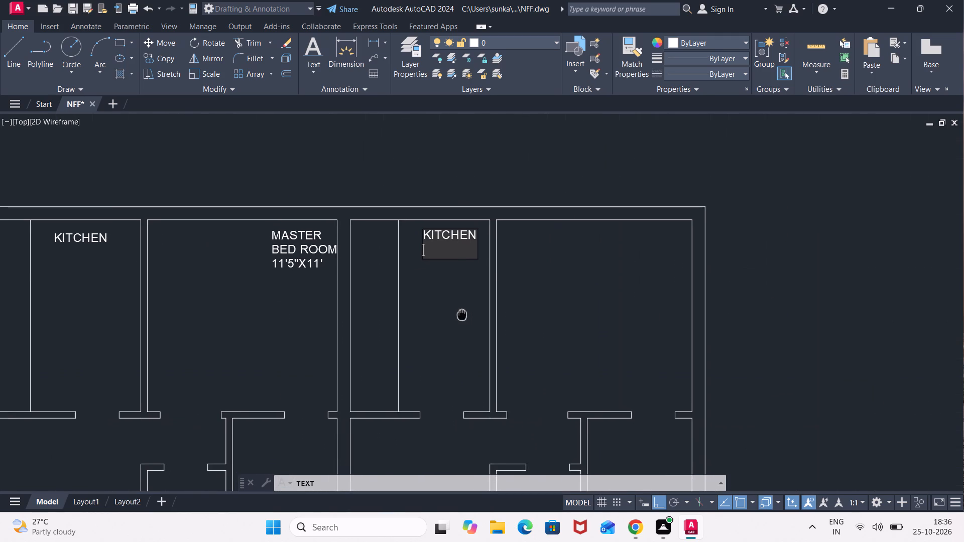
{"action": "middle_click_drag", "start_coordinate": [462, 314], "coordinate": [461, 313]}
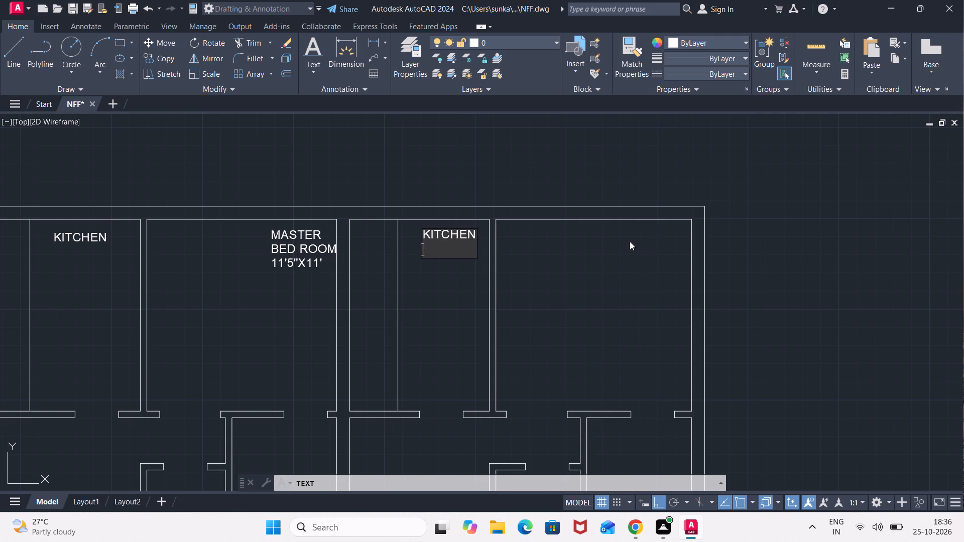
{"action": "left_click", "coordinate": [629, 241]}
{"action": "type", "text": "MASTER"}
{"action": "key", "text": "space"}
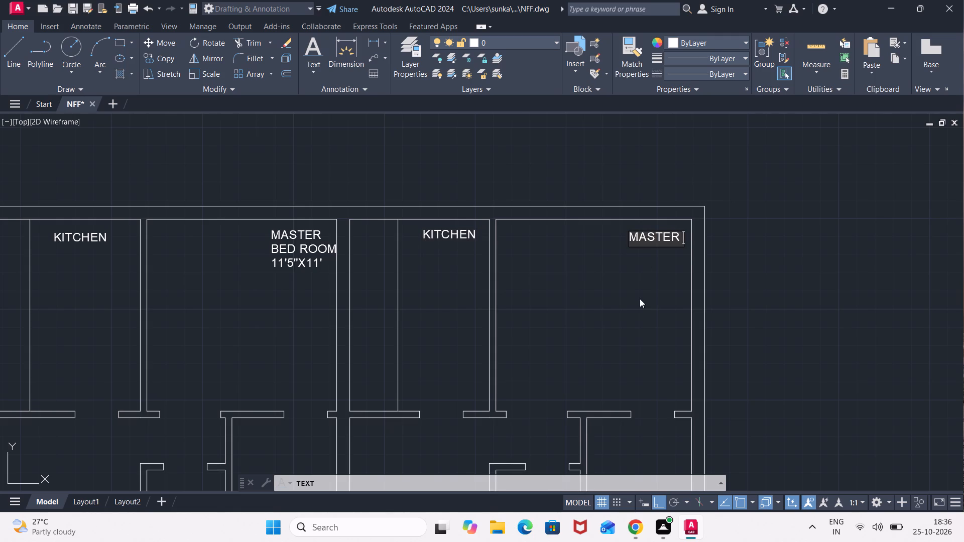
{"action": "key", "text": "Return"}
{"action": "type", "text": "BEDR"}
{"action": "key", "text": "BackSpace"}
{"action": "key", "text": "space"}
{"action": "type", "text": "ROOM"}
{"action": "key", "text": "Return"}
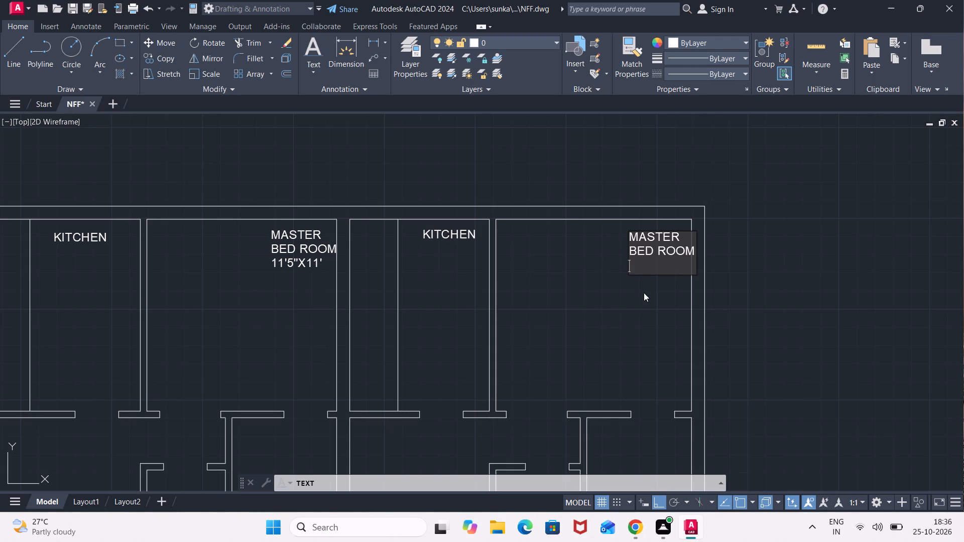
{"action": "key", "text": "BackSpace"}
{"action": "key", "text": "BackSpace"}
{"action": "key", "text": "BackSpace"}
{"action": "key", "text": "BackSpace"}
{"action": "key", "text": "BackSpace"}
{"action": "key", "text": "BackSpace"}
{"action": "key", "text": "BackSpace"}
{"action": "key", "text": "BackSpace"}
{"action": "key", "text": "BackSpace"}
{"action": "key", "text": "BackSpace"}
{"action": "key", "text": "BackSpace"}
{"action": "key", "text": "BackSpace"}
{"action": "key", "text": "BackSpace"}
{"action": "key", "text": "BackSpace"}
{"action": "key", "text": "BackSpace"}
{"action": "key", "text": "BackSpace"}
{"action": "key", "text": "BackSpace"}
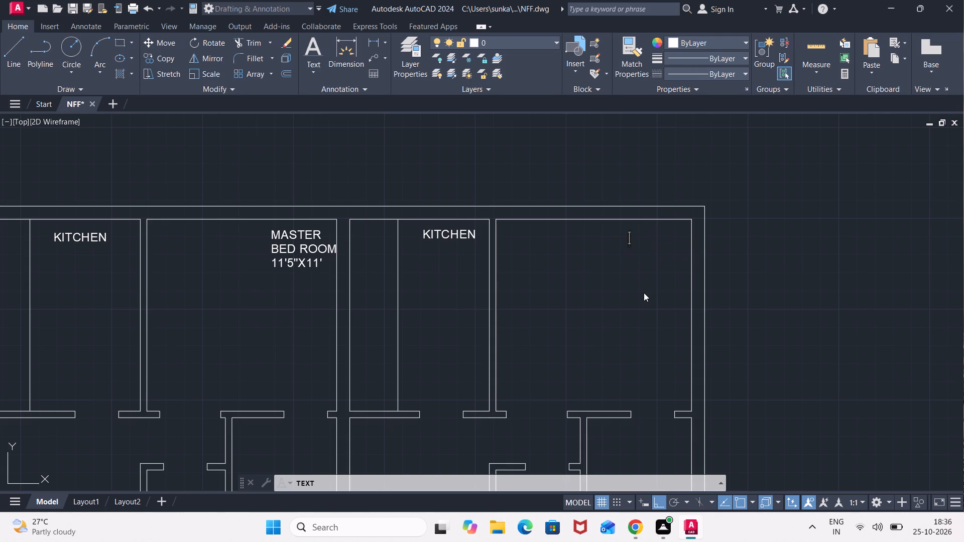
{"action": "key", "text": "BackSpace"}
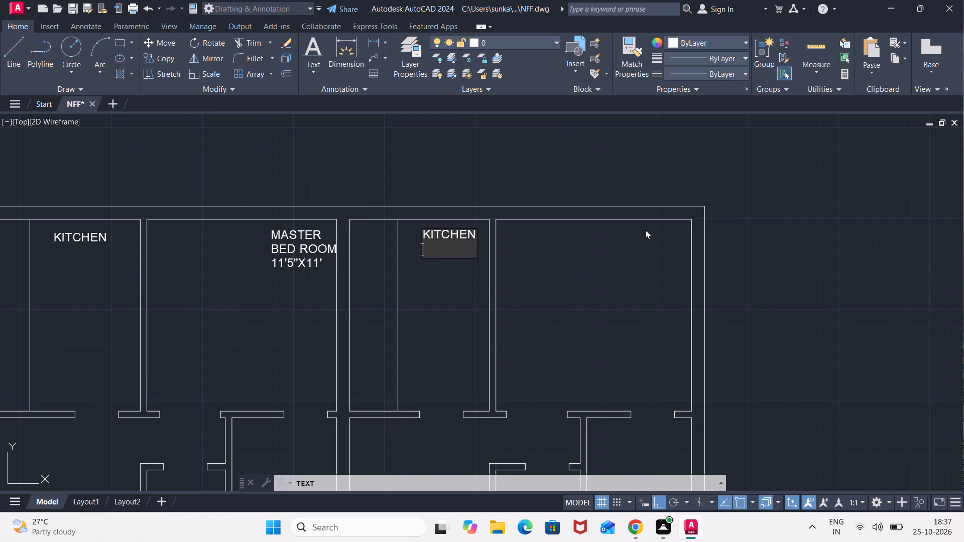
Label the northeast corner room near its north wall with three lines: MASTER, BED ROOM and 11'5"X11'.
{"action": "left_click", "coordinate": [617, 234]}
{"action": "left_click", "coordinate": [610, 237]}
{"action": "type", "text": "MASTER"}
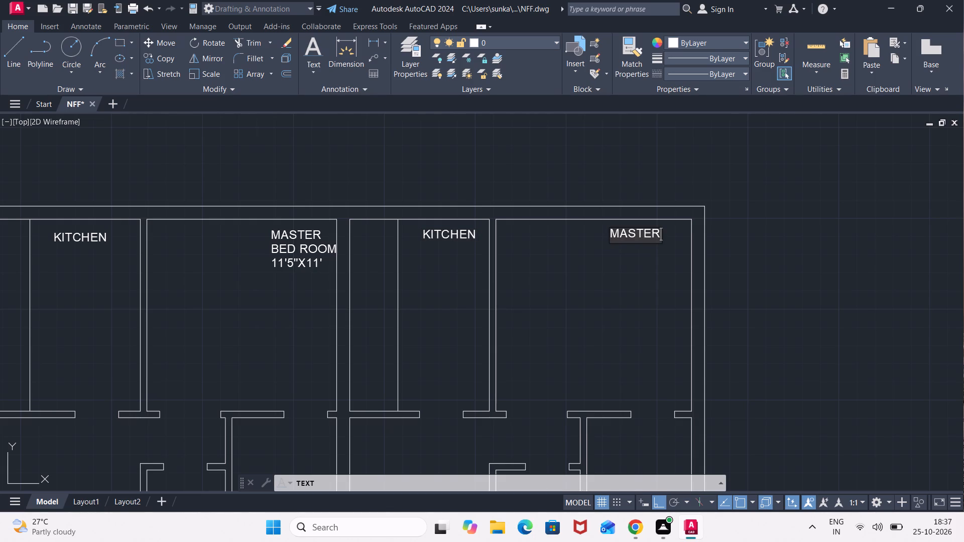
{"action": "key", "text": "Return"}
{"action": "type", "text": "BED ROOM"}
{"action": "key", "text": "Return"}
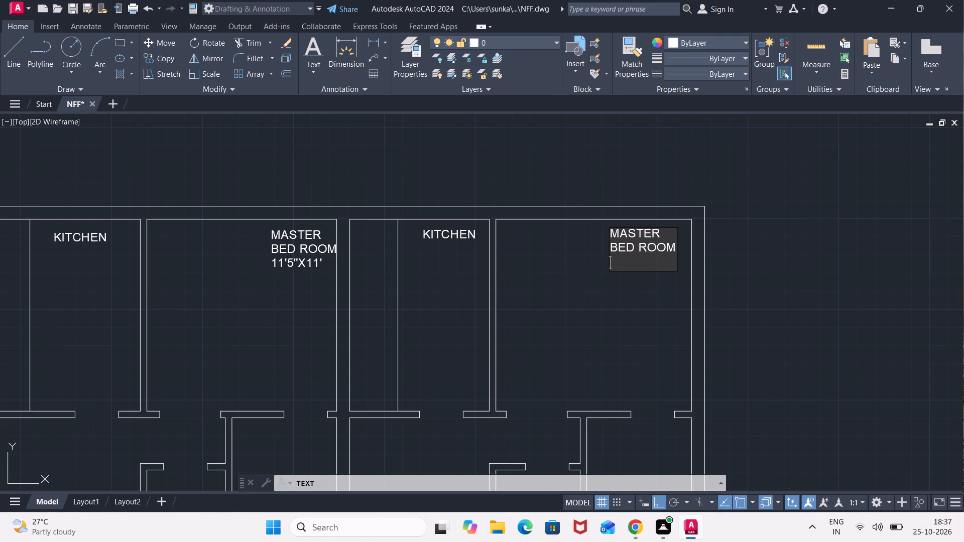
{"action": "type", "text": "11"}
{"action": "type", "text": "'5"}
{"action": "key", "text": "shift+quotedbl"}
{"action": "key", "text": "x"}
{"action": "type", "text": "11'"}
Start a label with the line TOILET in the small room below the western master bedroom, west of the partition.
{"action": "middle_click_drag", "start_coordinate": [435, 304], "coordinate": [514, 79]}
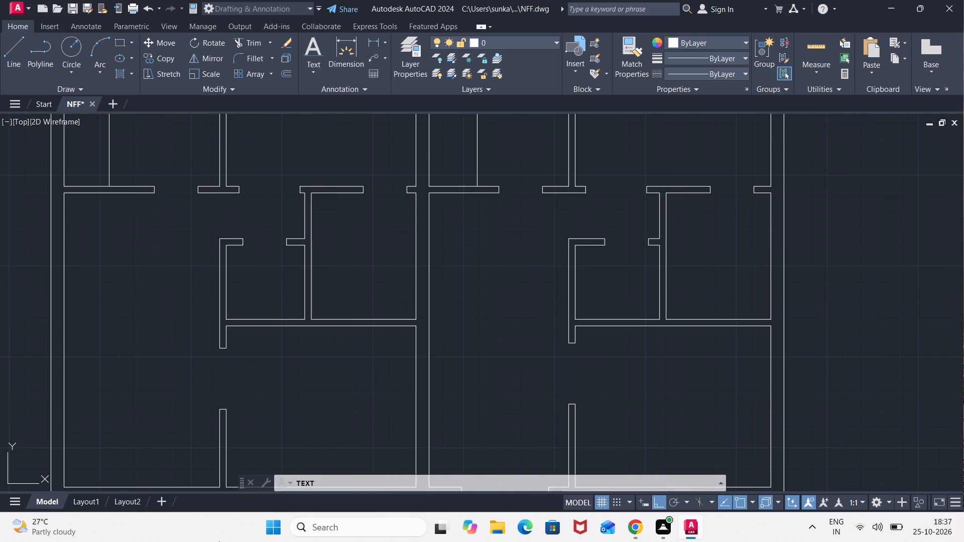
{"action": "scroll", "coordinate": [498, 397], "scroll_direction": "down", "scroll_amount": 1}
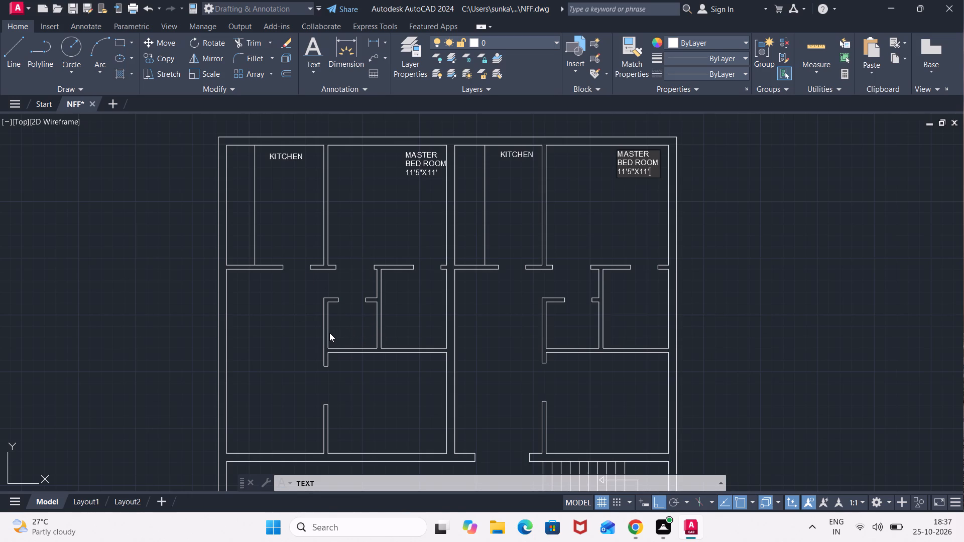
{"action": "left_click", "coordinate": [335, 312]}
{"action": "type", "text": "TOIL"}
{"action": "key", "text": "e"}
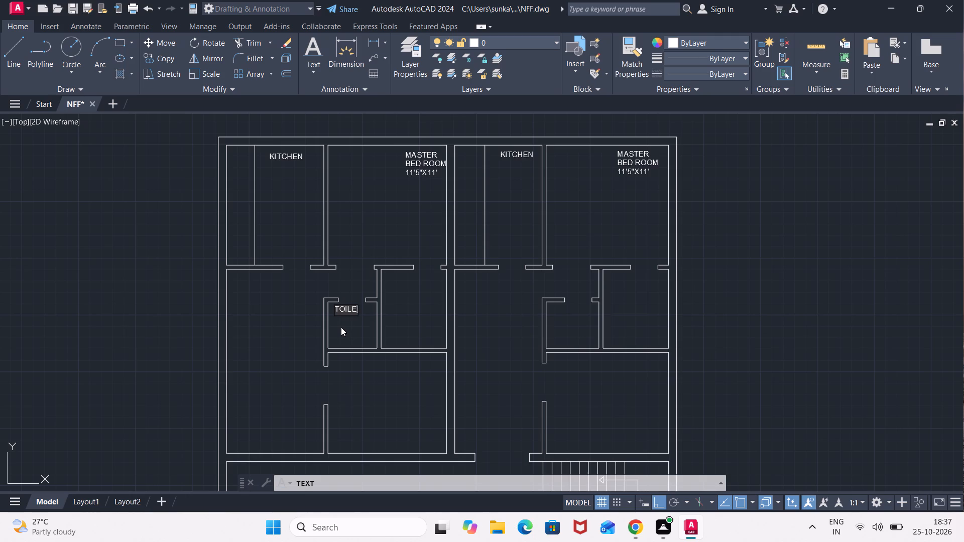
{"action": "key", "text": "t"}
{"action": "key", "text": "Return"}
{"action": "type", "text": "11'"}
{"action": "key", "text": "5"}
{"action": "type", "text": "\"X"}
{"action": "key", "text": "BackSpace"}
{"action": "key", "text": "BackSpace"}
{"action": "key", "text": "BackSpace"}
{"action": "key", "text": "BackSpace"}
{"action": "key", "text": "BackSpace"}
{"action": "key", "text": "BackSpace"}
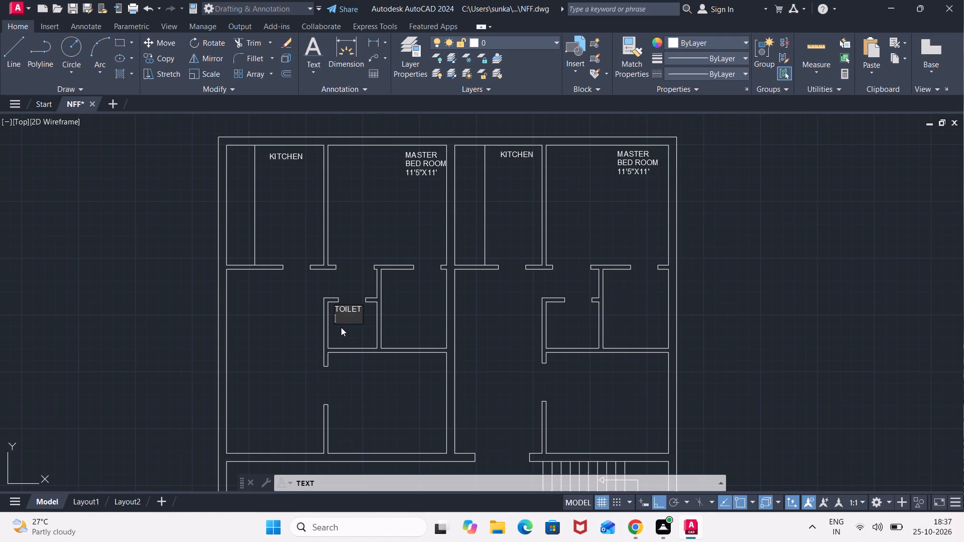
Add the size 4'10"X4'3" as the second line of the TOILET label.
{"action": "type", "text": "4'"}
{"action": "type", "text": "10"}
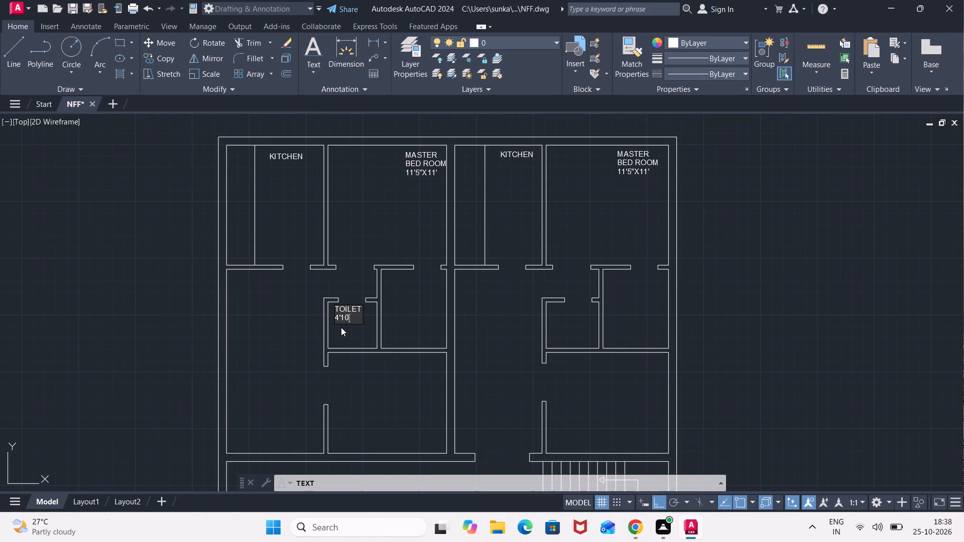
{"action": "key", "text": "shift+quotedbl"}
{"action": "key", "text": "x"}
{"action": "type", "text": "4'"}
{"action": "key", "text": "3"}
{"action": "key", "text": "shift+quotedbl"}
Label the adjoining room east of the first toilet with two lines: TOILET and 6'3'3".
{"action": "left_click", "coordinate": [395, 280]}
{"action": "type", "text": "TOIL"}
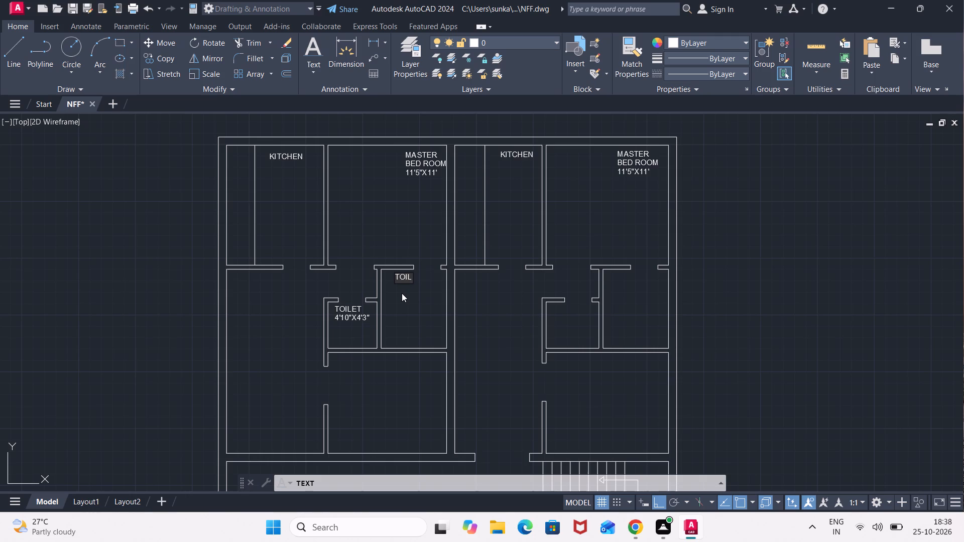
{"action": "type", "text": "ET"}
{"action": "key", "text": "Return"}
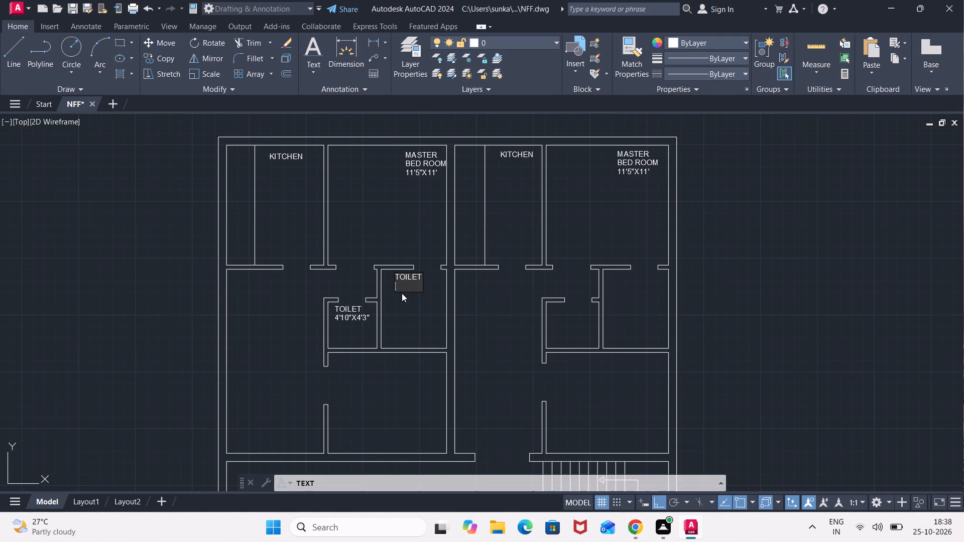
{"action": "type", "text": "6'"}
{"action": "type", "text": "3'"}
{"action": "type", "text": "3'"}
{"action": "key", "text": "BackSpace"}
{"action": "key", "text": "shift+quotedbl"}
Label the room south of the two western toilets with two lines: BED ROOM and 11'5X10'.
{"action": "left_click", "coordinate": [400, 364]}
{"action": "type", "text": "BED ROOM"}
{"action": "key", "text": "Return"}
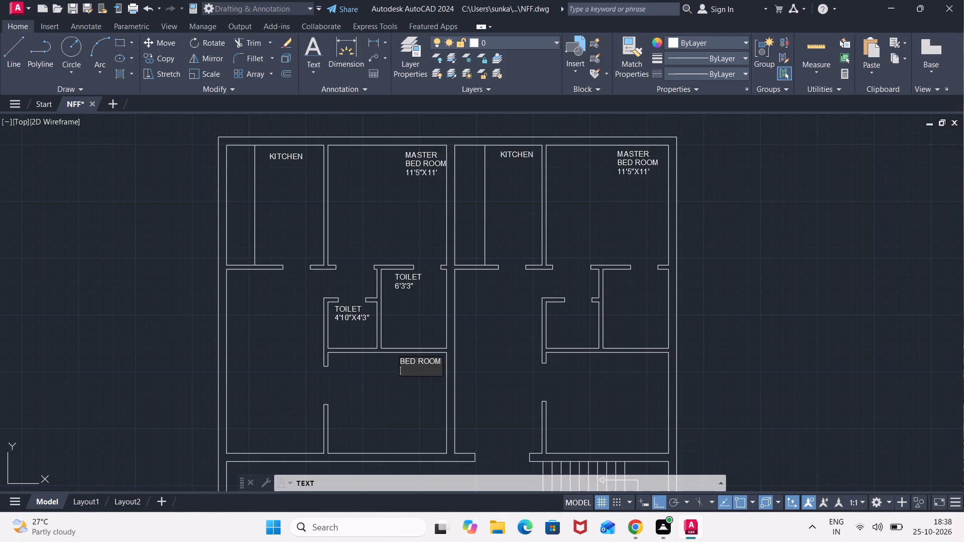
{"action": "type", "text": "11"}
{"action": "type", "text": "'5"}
{"action": "key", "text": "x"}
{"action": "type", "text": "10'"}
Label the room below the western kitchen with two lines: HALL and 8'X17'9".
{"action": "middle_click_drag", "start_coordinate": [417, 421], "coordinate": [494, 56]}
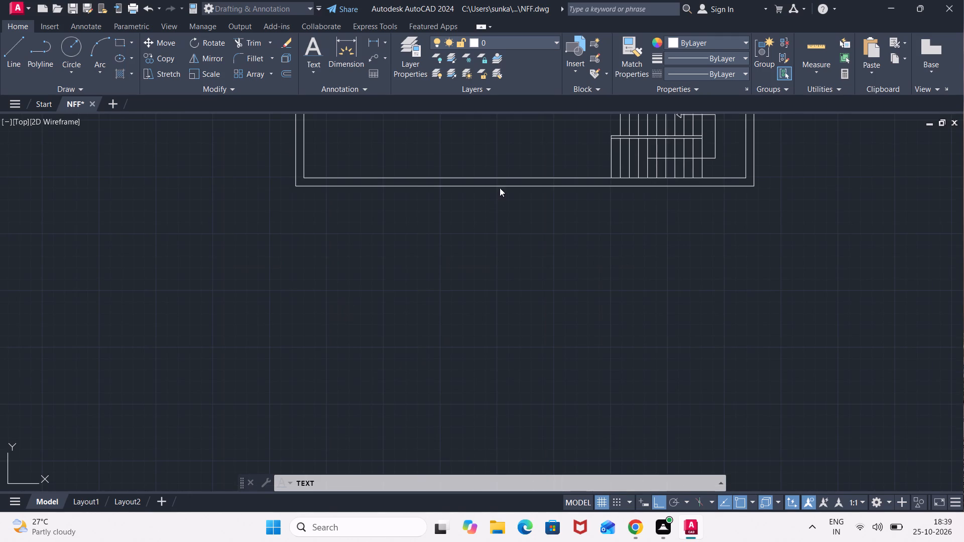
{"action": "scroll", "coordinate": [496, 206], "scroll_direction": "down", "scroll_amount": 1}
{"action": "middle_click_drag", "start_coordinate": [494, 243], "coordinate": [498, 360]}
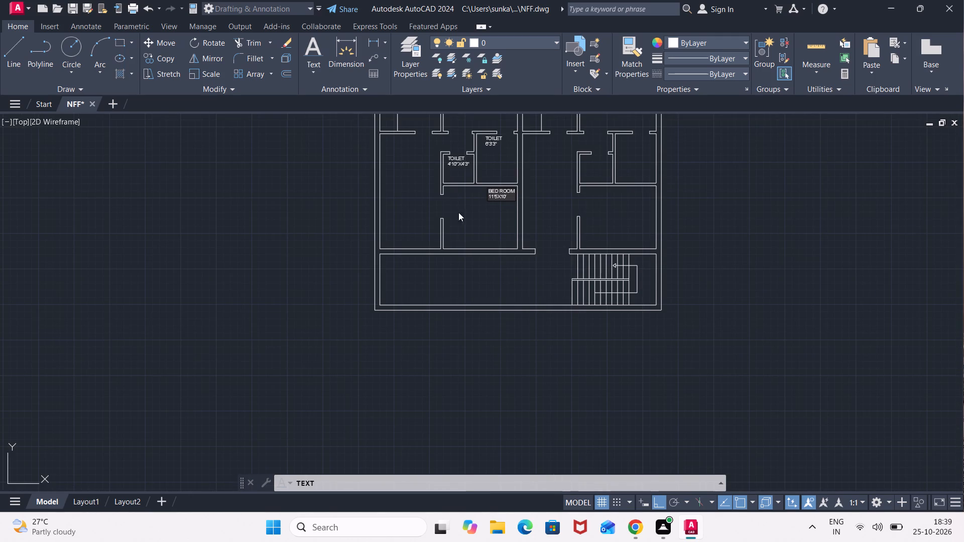
{"action": "middle_click_drag", "start_coordinate": [461, 226], "coordinate": [438, 334]}
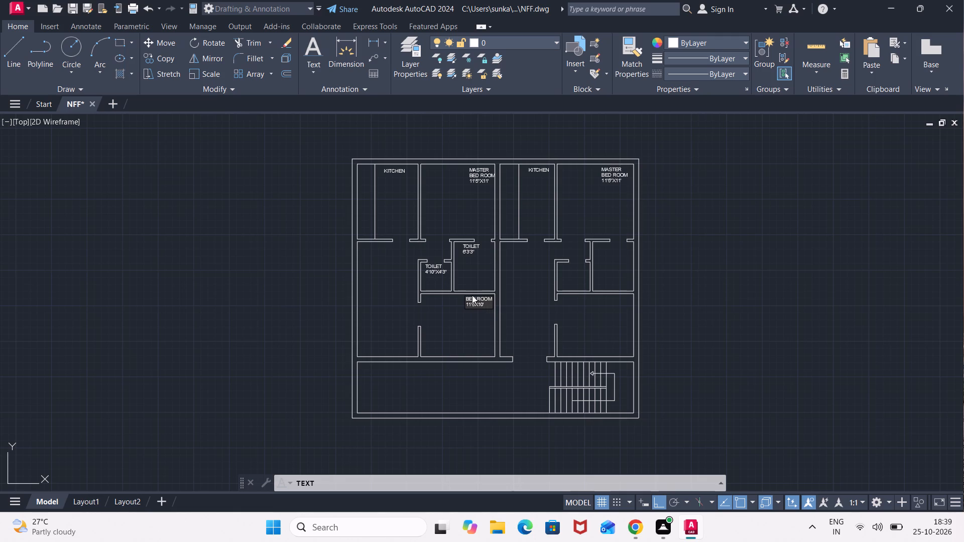
{"action": "left_click", "coordinate": [371, 255]}
{"action": "type", "text": "HALL"}
{"action": "key", "text": "Return"}
{"action": "key", "text": "8"}
{"action": "key", "text": "apostrophe"}
{"action": "key", "text": "x"}
{"action": "type", "text": "17"}
{"action": "type", "text": "'9"}
{"action": "key", "text": "shift+quotedbl"}
Label the long space along the plan's south side, west of the staircase, with one line: PASSAGE 27'6"X6'6".
{"action": "left_click", "coordinate": [417, 373]}
{"action": "type", "text": "PA"}
{"action": "type", "text": "SSA"}
{"action": "type", "text": "GE"}
{"action": "key", "text": "space"}
{"action": "type", "text": "27"}
{"action": "key", "text": "apostrophe"}
{"action": "key", "text": "6"}
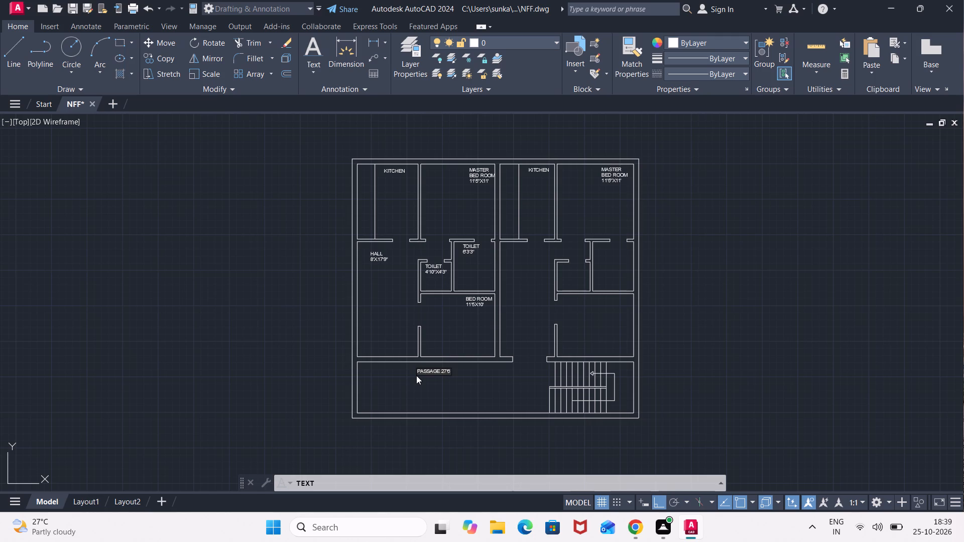
{"action": "type", "text": "\"X"}
{"action": "type", "text": "6'"}
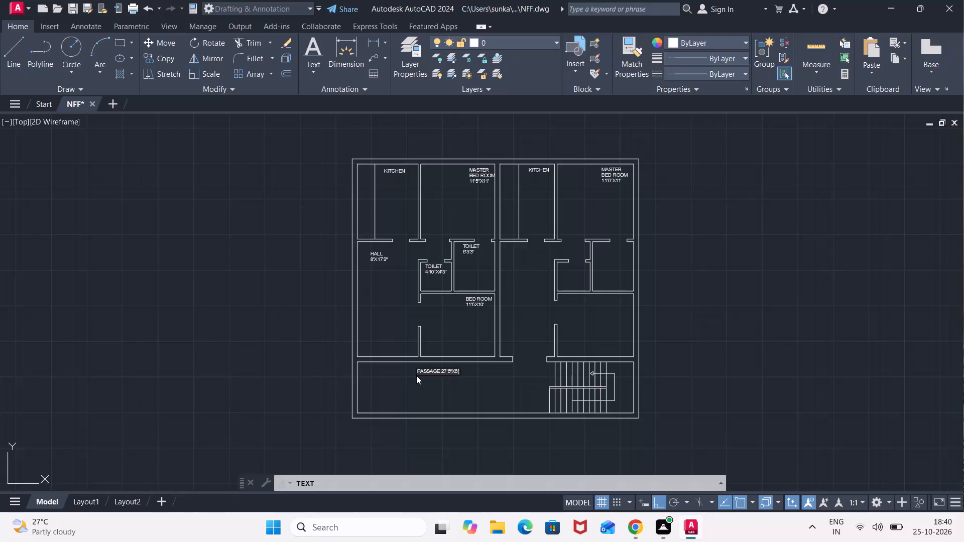
{"action": "type", "text": "6\""}
Label the room below the eastern kitchen with one line: HALL 8'X17'9".
{"action": "left_click", "coordinate": [509, 257]}
{"action": "type", "text": "HALL"}
{"action": "key", "text": "space"}
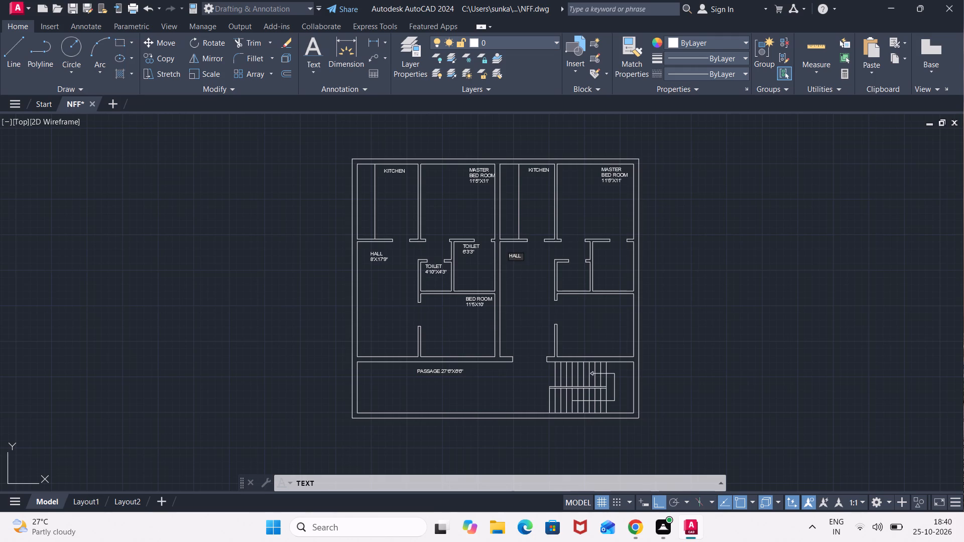
{"action": "key", "text": "8"}
{"action": "key", "text": "apostrophe"}
{"action": "key", "text": "x"}
{"action": "type", "text": "17"}
{"action": "key", "text": "apostrophe"}
{"action": "key", "text": "9"}
{"action": "key", "text": "shift+quotedbl"}
Label the small room east of the eastern hall with two lines: TOILET and 4'10"X4'3".
{"action": "left_click", "coordinate": [561, 270]}
{"action": "type", "text": "TOI"}
{"action": "type", "text": "LE"}
{"action": "key", "text": "t"}
{"action": "key", "text": "Return"}
{"action": "key", "text": "4"}
{"action": "key", "text": "apostrophe"}
{"action": "type", "text": "10"}
{"action": "type", "text": "\"X"}
{"action": "key", "text": "4"}
{"action": "key", "text": "apostrophe"}
{"action": "key", "text": "3"}
{"action": "key", "text": "shift+quotedbl"}
Label the room south of the eastern master bedroom, at the plan's east wall, with two lines: TOILET and 6'X7'3".
{"action": "left_click", "coordinate": [594, 248]}
{"action": "type", "text": "TOL"}
{"action": "key", "text": "BackSpace"}
{"action": "type", "text": "ILE"}
{"action": "key", "text": "t"}
{"action": "key", "text": "Return"}
{"action": "key", "text": "6"}
{"action": "key", "text": "apostrophe"}
{"action": "key", "text": "x"}
{"action": "key", "text": "7"}
{"action": "key", "text": "apostrophe"}
{"action": "type", "text": "3'"}
{"action": "key", "text": "BackSpace"}
{"action": "key", "text": "shift+quotedbl"}
Label the room north of the staircase with two lines: BED ROOM and 11'5"X10'.
{"action": "scroll", "coordinate": [605, 261], "scroll_direction": "up", "scroll_amount": 1}
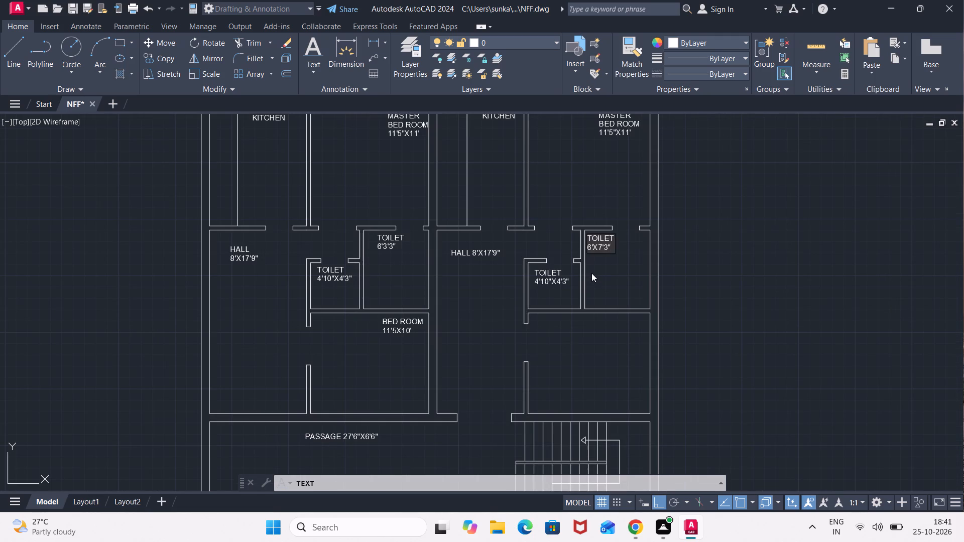
{"action": "scroll", "coordinate": [595, 278], "scroll_direction": "down", "scroll_amount": 1}
{"action": "left_click", "coordinate": [570, 309]}
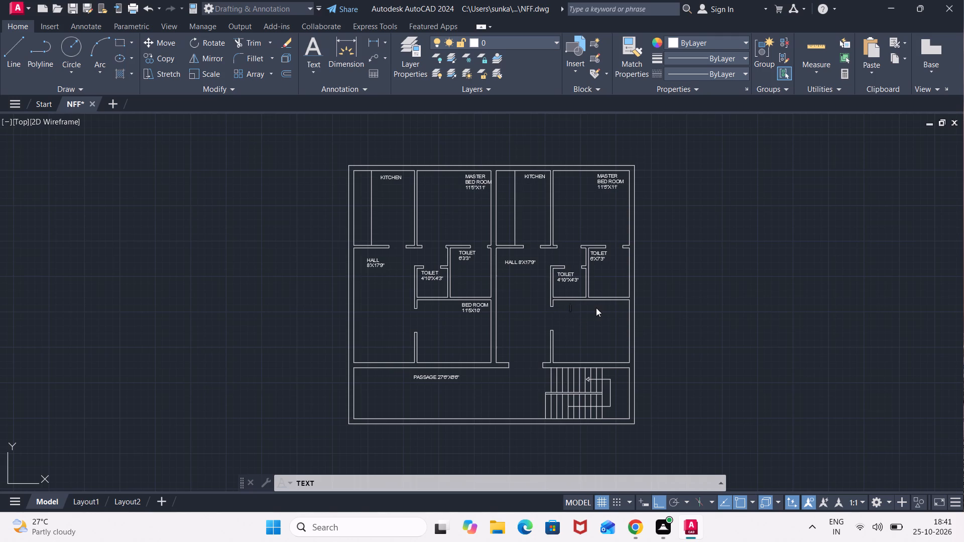
{"action": "left_click", "coordinate": [596, 308]}
{"action": "type", "text": "BE"}
{"action": "type", "text": "D ROOM"}
{"action": "key", "text": "Return"}
{"action": "type", "text": "11"}
{"action": "type", "text": "'5"}
{"action": "type", "text": "\"X"}
{"action": "type", "text": "10"}
{"action": "key", "text": "apostrophe"}
Add the size text 8'X11' directly below the western KITCHEN label and end the text command.
{"action": "scroll", "coordinate": [496, 233], "scroll_direction": "up", "scroll_amount": 1}
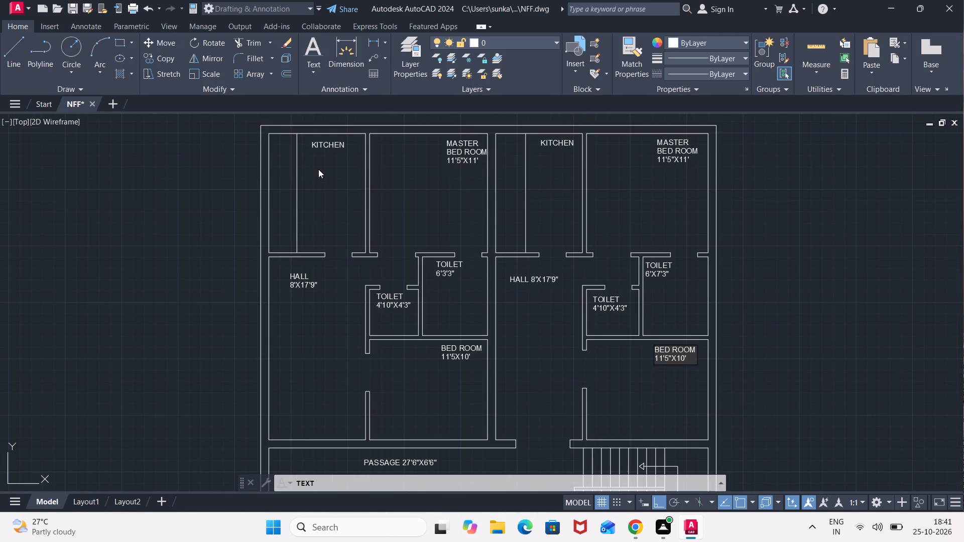
{"action": "left_click", "coordinate": [310, 153]}
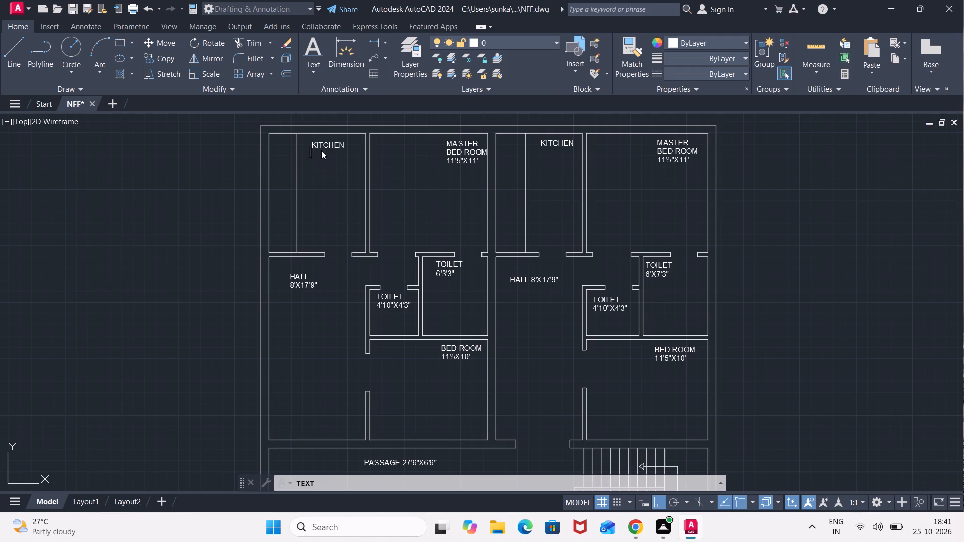
{"action": "left_click", "coordinate": [313, 155]}
{"action": "key", "text": "8"}
{"action": "type", "text": "'X11'"}
{"action": "left_click", "coordinate": [398, 179]}
{"action": "scroll", "coordinate": [435, 394], "scroll_direction": "down", "scroll_amount": 1}
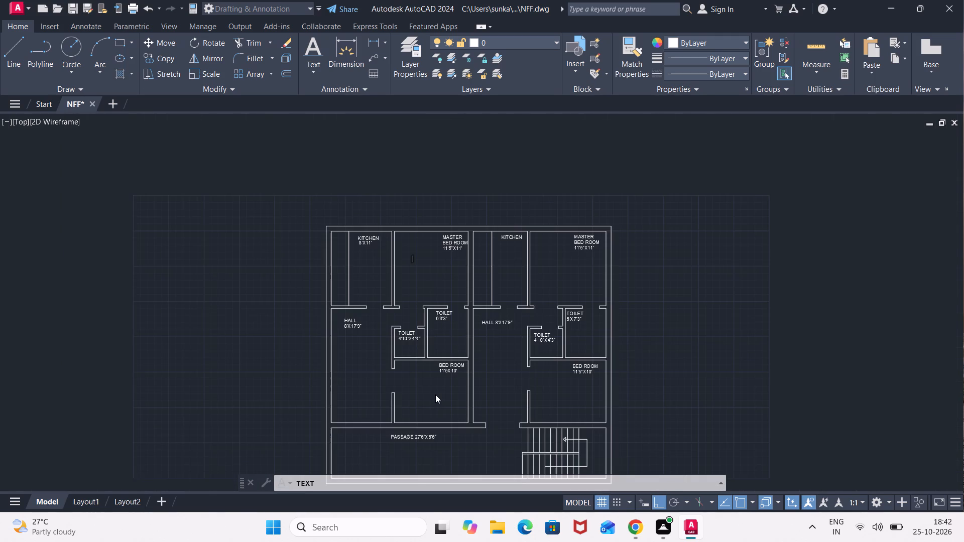
{"action": "middle_click_drag", "start_coordinate": [435, 394], "coordinate": [359, 440]}
{"action": "scroll", "coordinate": [354, 321], "scroll_direction": "up", "scroll_amount": 2}
{"action": "key", "text": "Escape"}
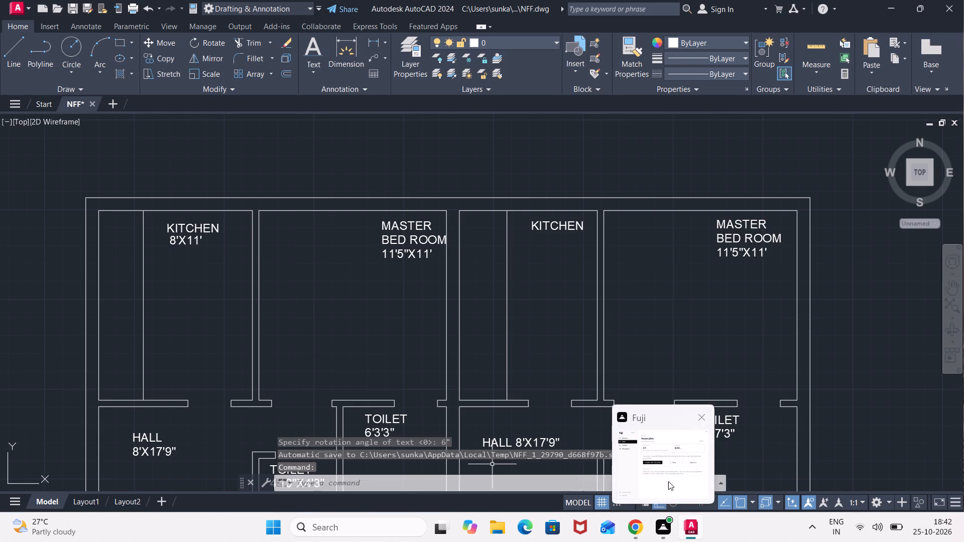
Correct the size line of the toilet south of the western master bedroom to 6'X7'3".
{"action": "middle_click_drag", "start_coordinate": [538, 360], "coordinate": [502, 238]}
{"action": "scroll", "coordinate": [502, 237], "scroll_direction": "down", "scroll_amount": 1}
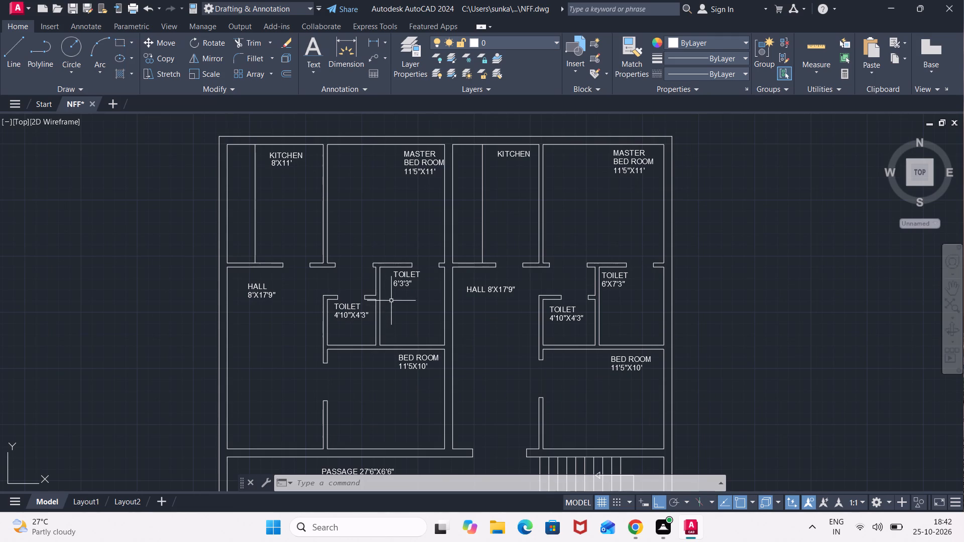
{"action": "scroll", "coordinate": [392, 300], "scroll_direction": "up", "scroll_amount": 2}
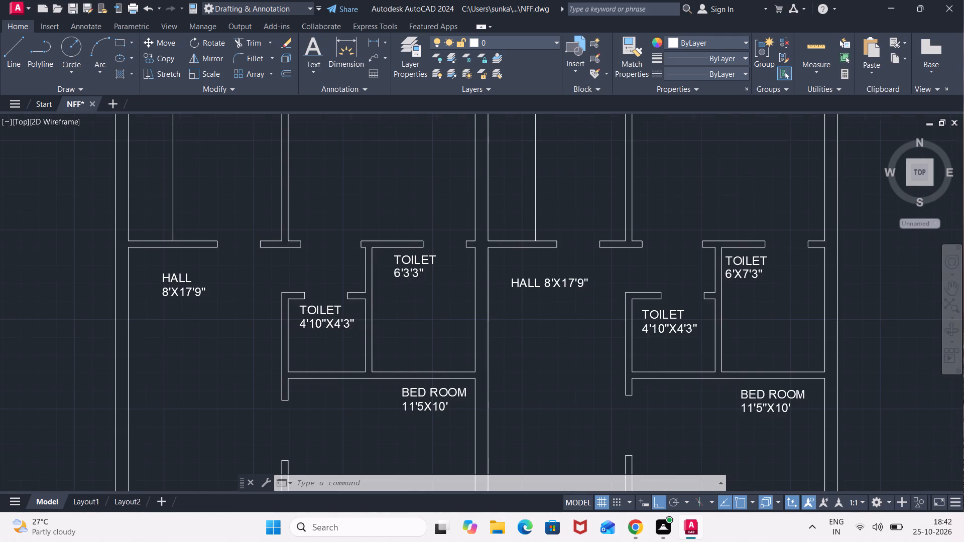
{"action": "scroll", "coordinate": [423, 277], "scroll_direction": "up", "scroll_amount": 1}
{"action": "double_click", "coordinate": [402, 273]}
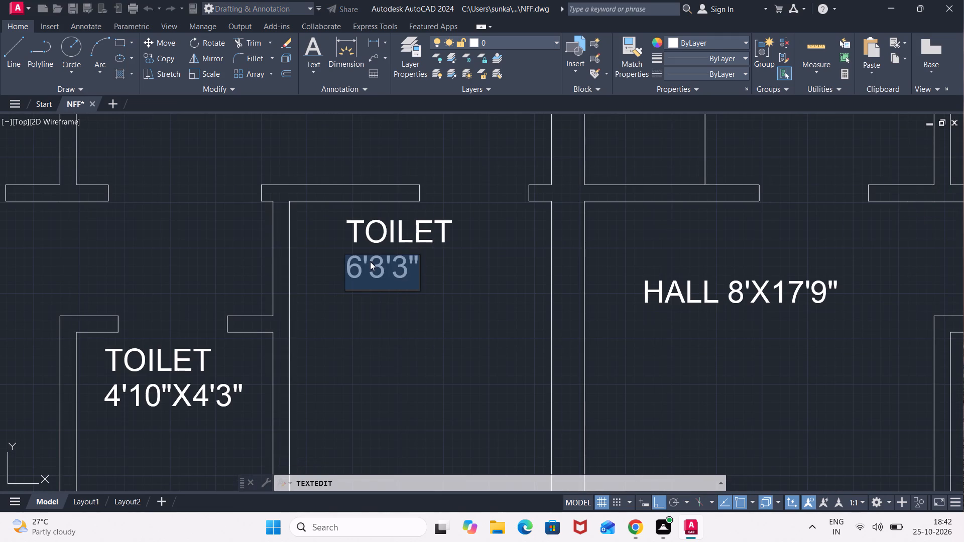
{"action": "left_click", "coordinate": [386, 262]}
{"action": "left_click", "coordinate": [390, 265]}
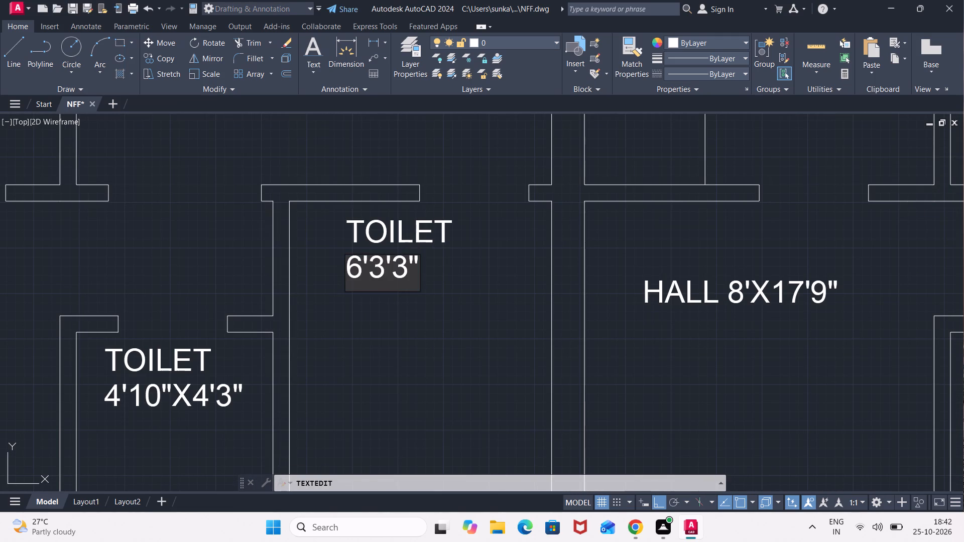
{"action": "key", "text": "7"}
{"action": "key", "text": "BackSpace"}
{"action": "key", "text": "BackSpace"}
{"action": "key", "text": "BackSpace"}
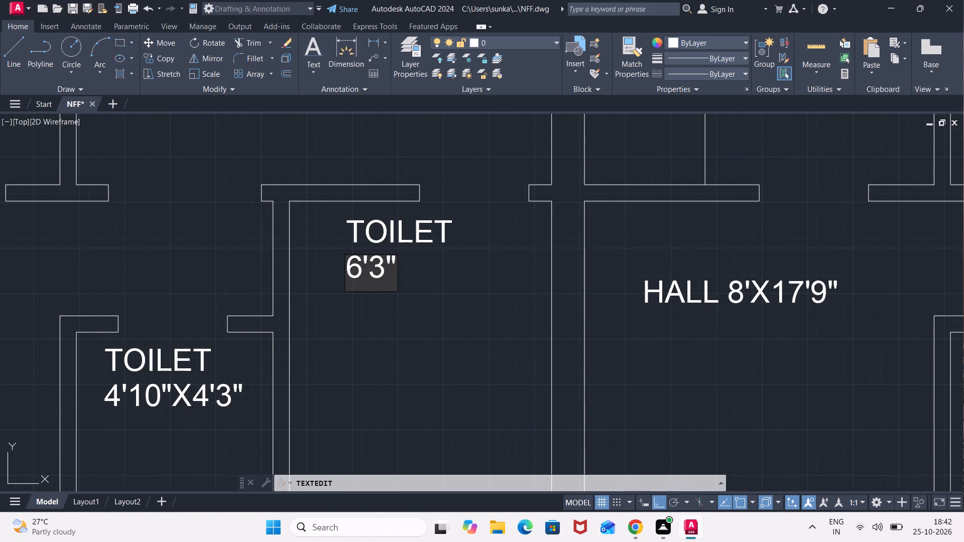
{"action": "type", "text": "X7'"}
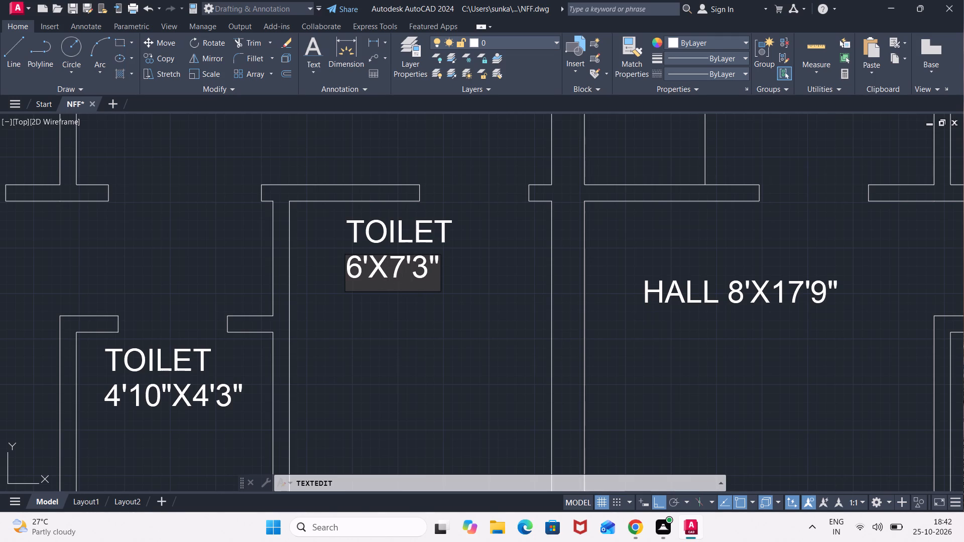
{"action": "scroll", "coordinate": [376, 259], "scroll_direction": "down", "scroll_amount": 2}
{"action": "key", "text": "Return"}
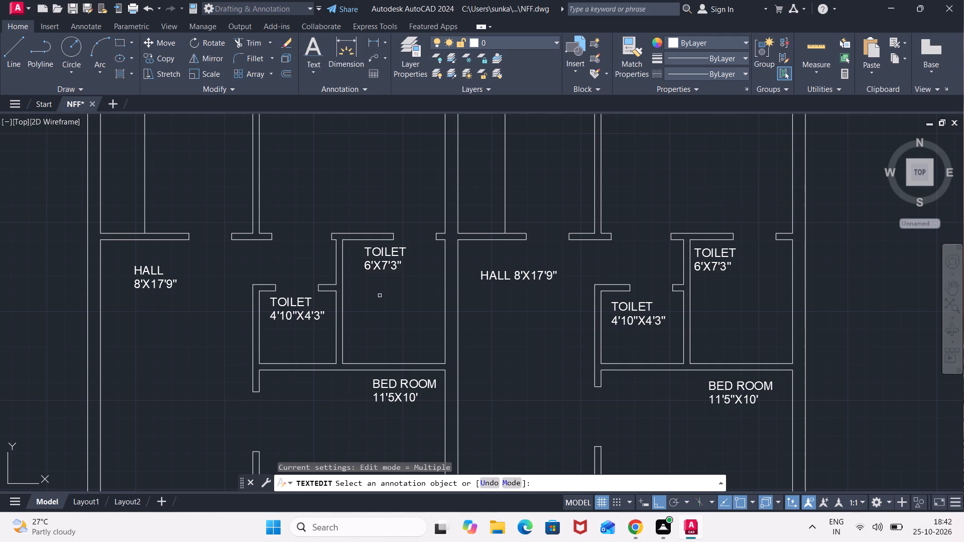
{"action": "middle_click_drag", "start_coordinate": [380, 293], "coordinate": [388, 445]}
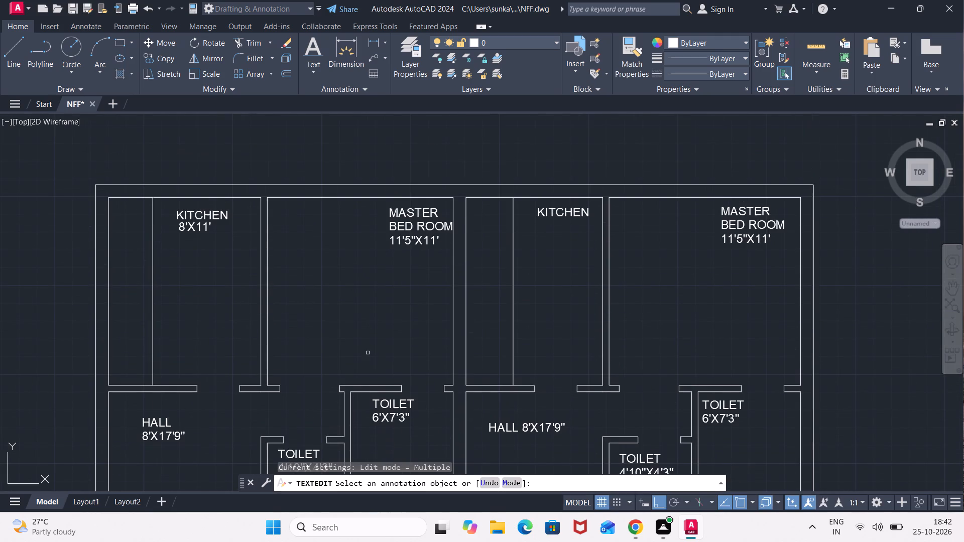
{"action": "key", "text": "Escape"}
Draw two perpendicular 3'6" lines west of the plan, one running west and one going north from its west end.
{"action": "key", "text": "l"}
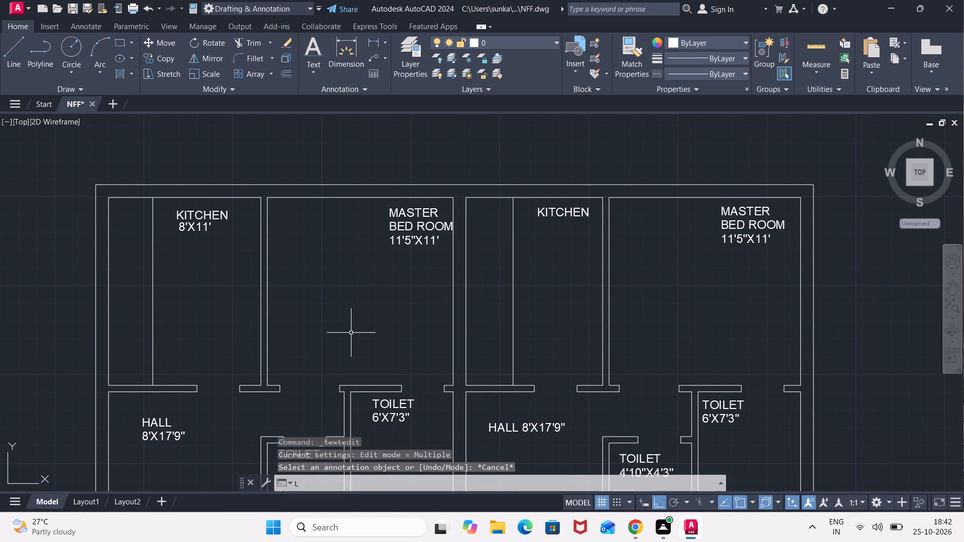
{"action": "key", "text": "Return"}
{"action": "scroll", "coordinate": [351, 341], "scroll_direction": "down", "scroll_amount": 3}
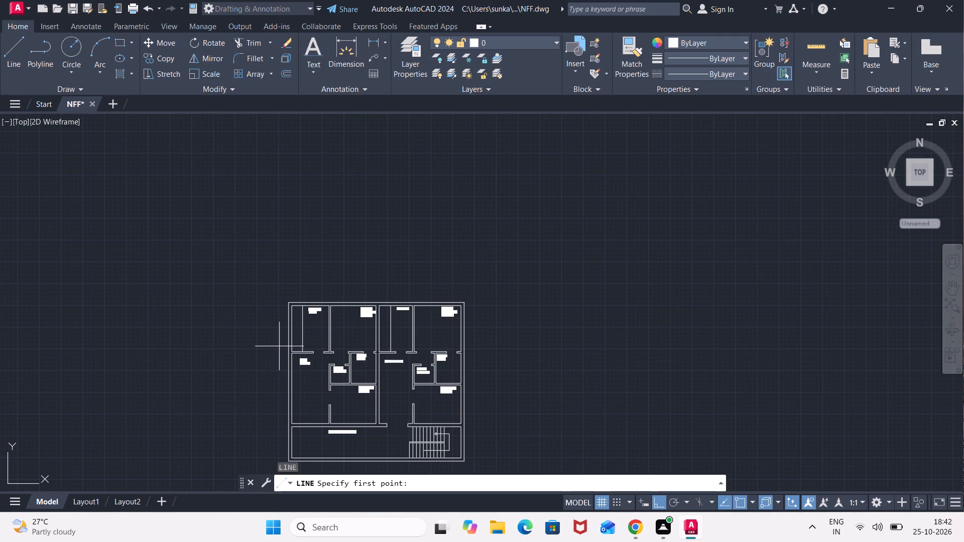
{"action": "scroll", "coordinate": [213, 394], "scroll_direction": "up", "scroll_amount": 2}
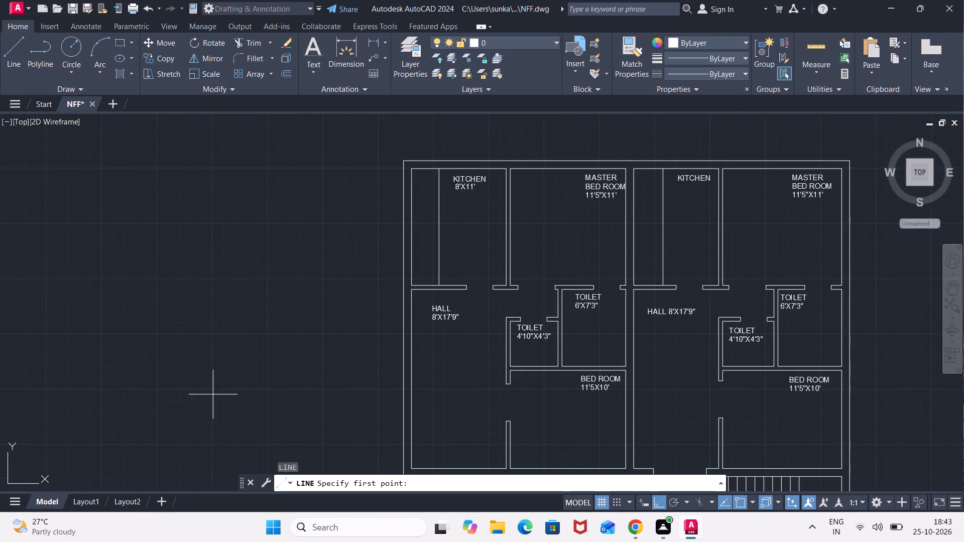
{"action": "left_click", "coordinate": [259, 384]}
{"action": "type", "text": "3'"}
{"action": "type", "text": "6\""}
{"action": "key", "text": "Return"}
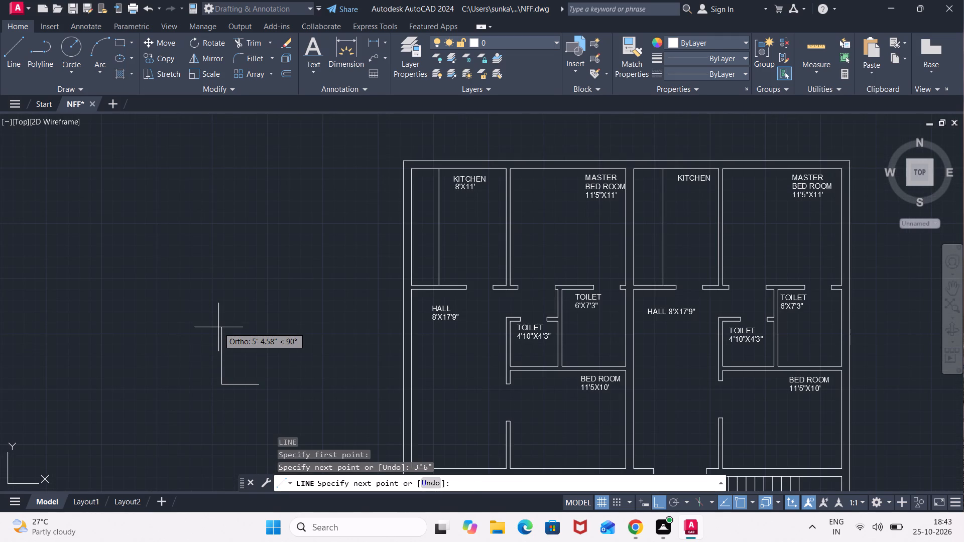
{"action": "type", "text": "3'6\""}
{"action": "key", "text": "Return"}
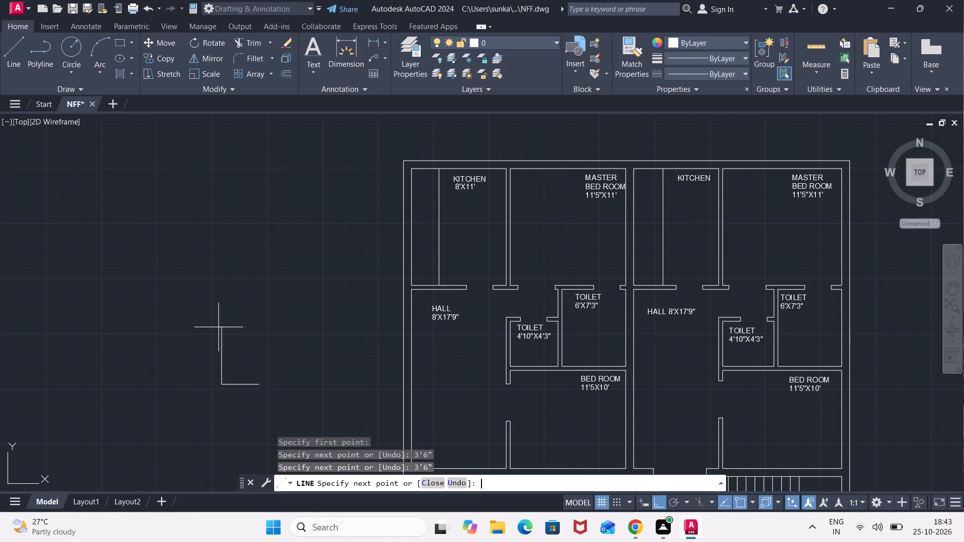
{"action": "key", "text": "Escape"}
Offset the vertical 3'6" line 2" to the east to form the door leaf.
{"action": "key", "text": "o"}
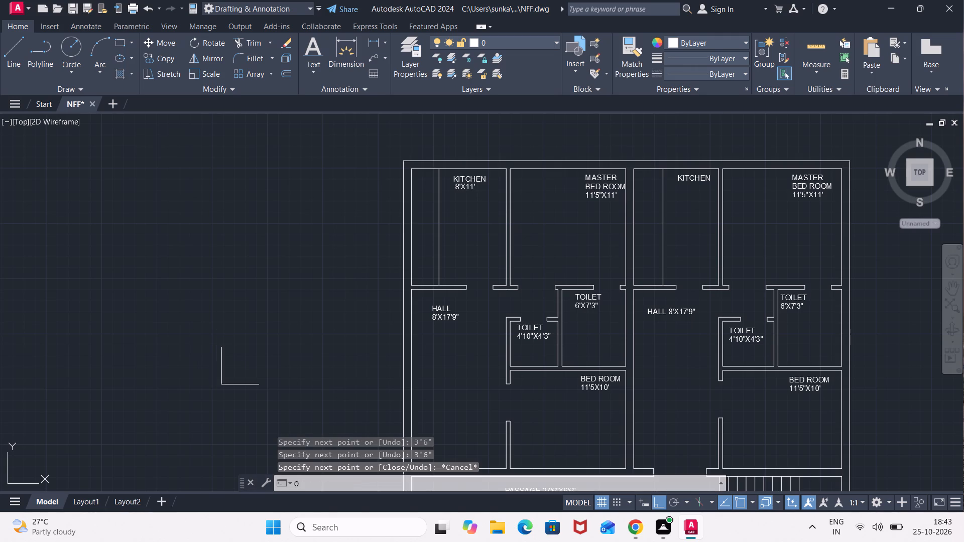
{"action": "key", "text": "Return"}
{"action": "type", "text": "2\""}
{"action": "key", "text": "Return"}
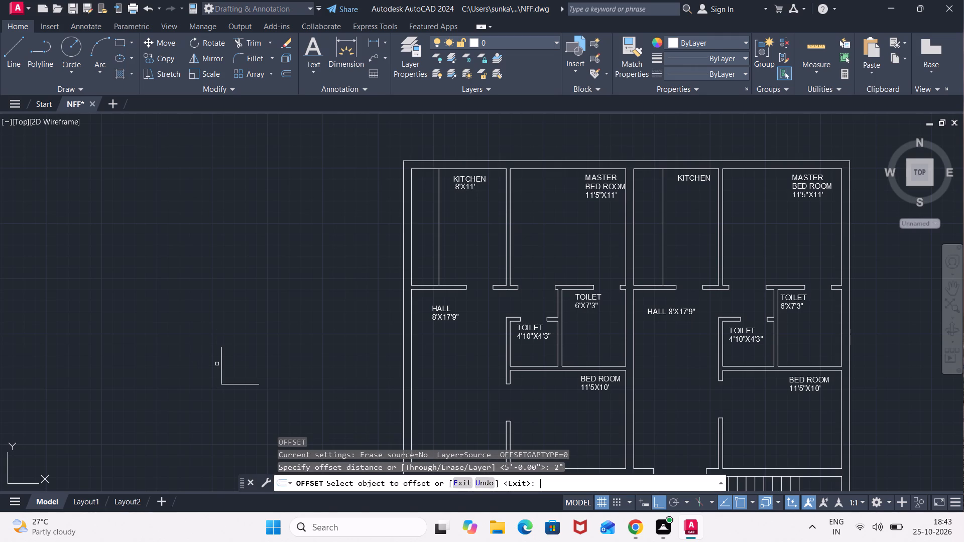
{"action": "scroll", "coordinate": [227, 374], "scroll_direction": "up", "scroll_amount": 1}
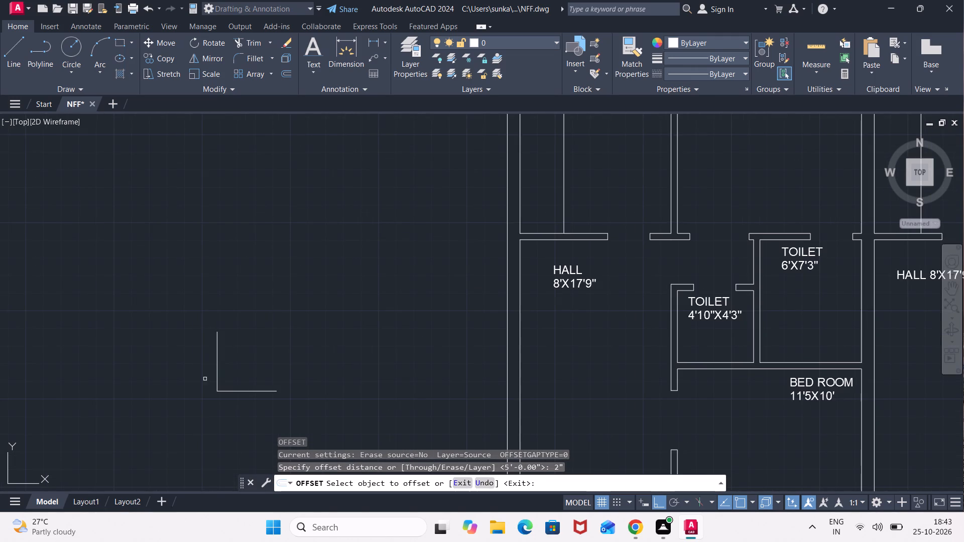
{"action": "left_click", "coordinate": [217, 346]}
{"action": "left_click", "coordinate": [243, 345]}
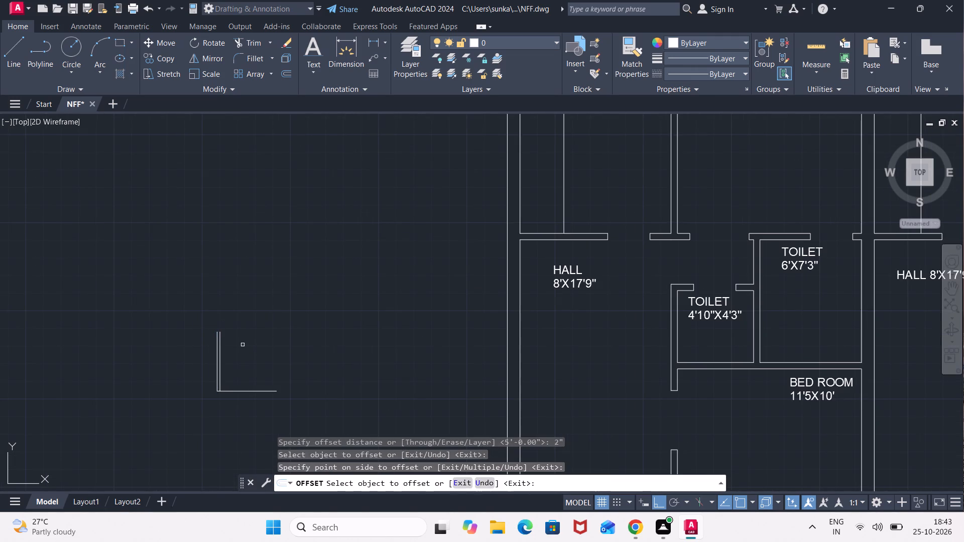
{"action": "key", "text": "Escape"}
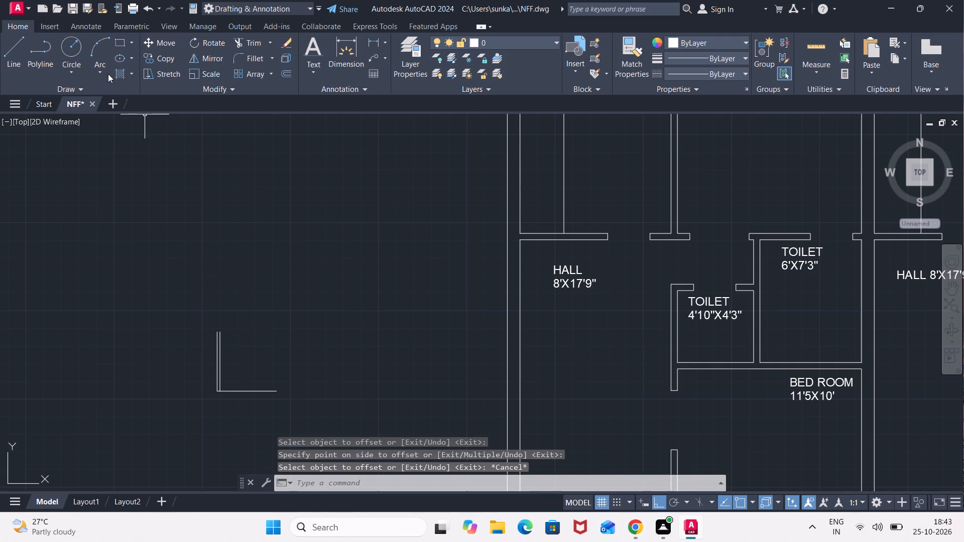
Draw a start-end-direction arc from the outer leaf line's top to the horizontal line's east end, bulging outward as the door swing.
{"action": "left_click", "coordinate": [108, 73]}
{"action": "left_click", "coordinate": [157, 229]}
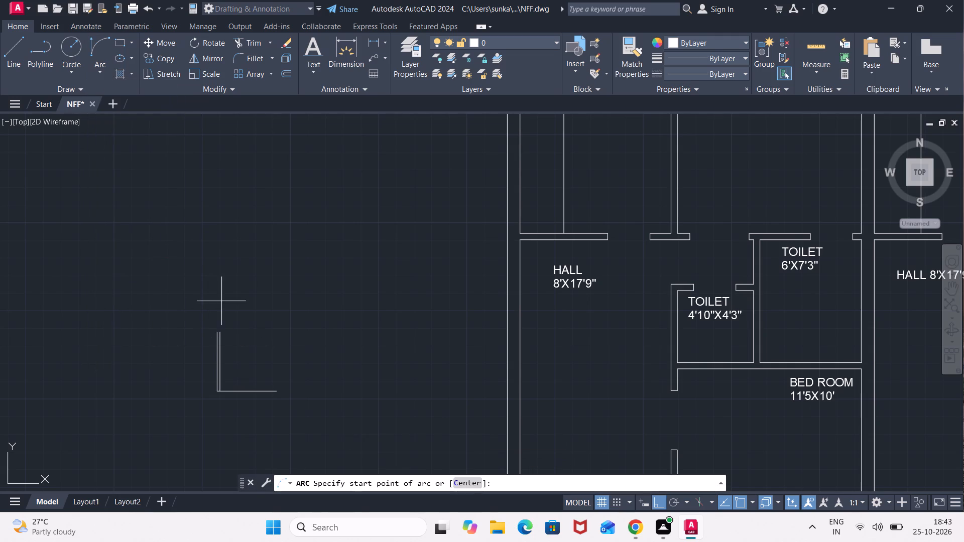
{"action": "scroll", "coordinate": [216, 313], "scroll_direction": "up", "scroll_amount": 2}
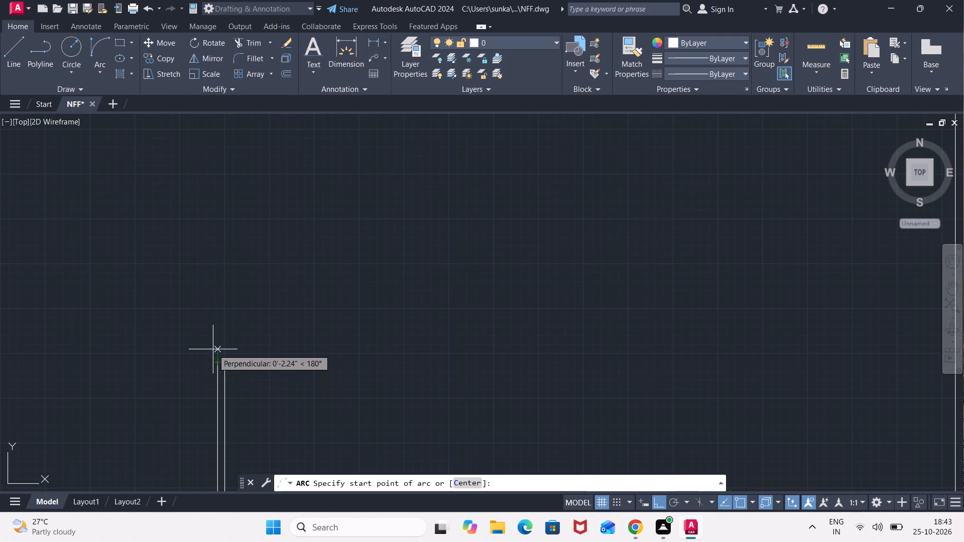
{"action": "left_click", "coordinate": [214, 360]}
{"action": "scroll", "coordinate": [258, 404], "scroll_direction": "down", "scroll_amount": 2}
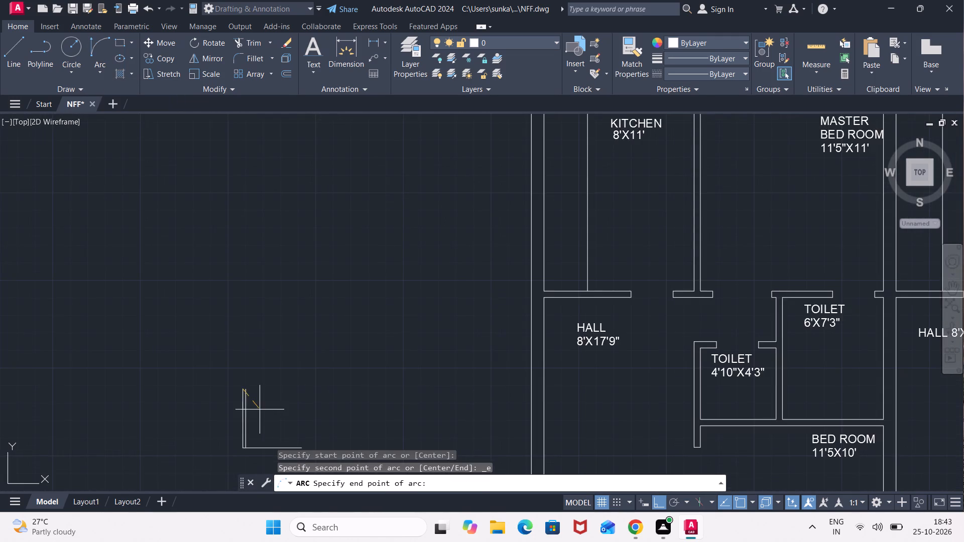
{"action": "middle_click_drag", "start_coordinate": [260, 410], "coordinate": [177, 317]}
{"action": "scroll", "coordinate": [200, 336], "scroll_direction": "up", "scroll_amount": 2}
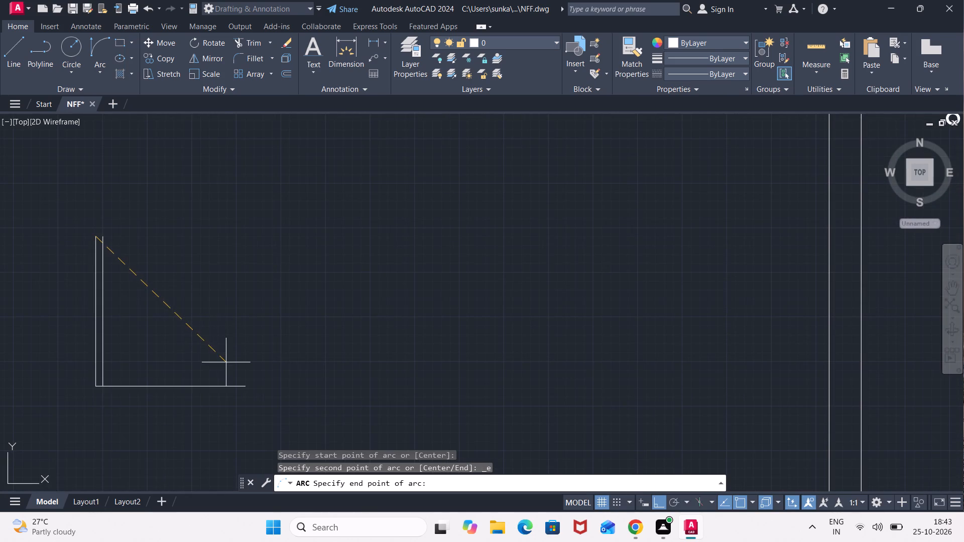
{"action": "left_click", "coordinate": [245, 386]}
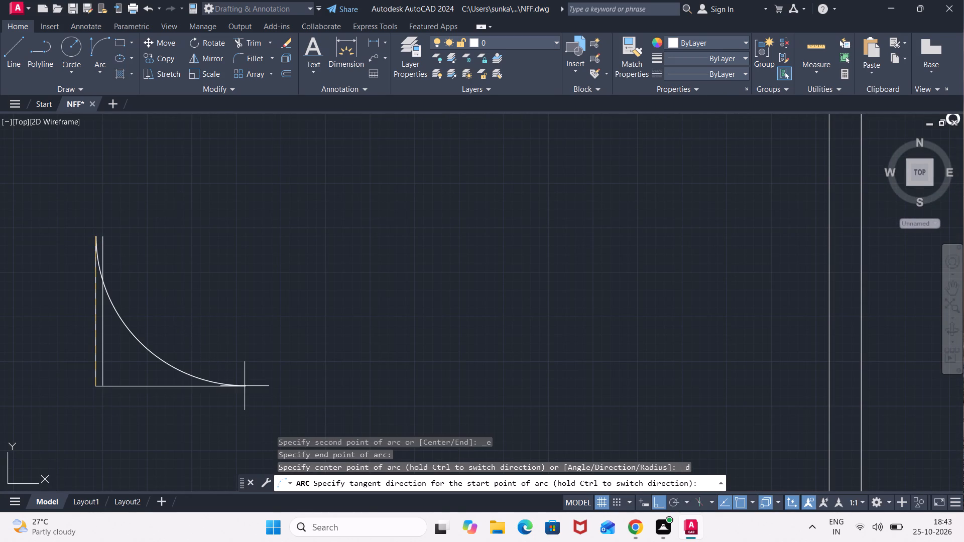
{"action": "left_click", "coordinate": [254, 315]}
Move the complete 3'6" door from its lower west corner to the west jamb's lower corner at the western master bedroom's south opening.
{"action": "scroll", "coordinate": [257, 307], "scroll_direction": "down", "scroll_amount": 3}
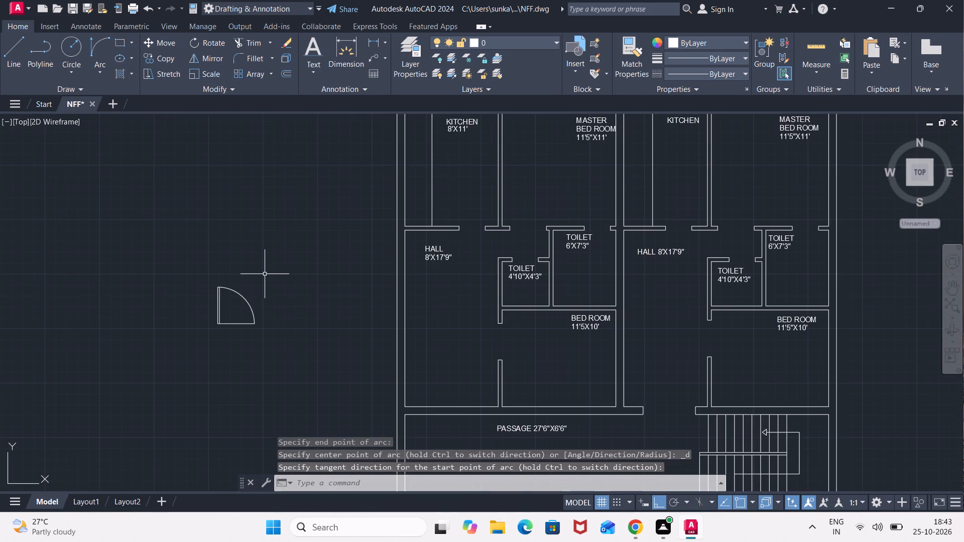
{"action": "left_click", "coordinate": [265, 274]}
{"action": "left_click", "coordinate": [183, 343]}
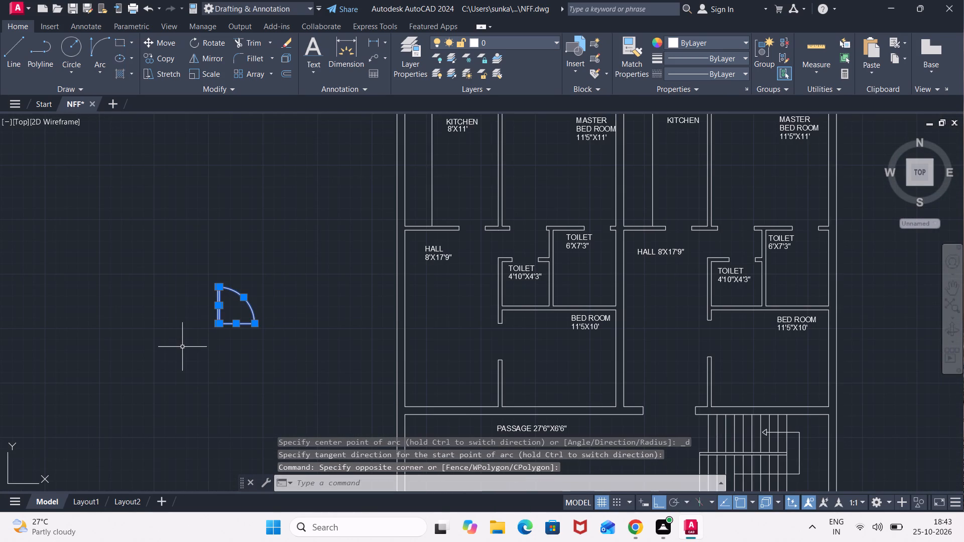
{"action": "key", "text": "m"}
{"action": "key", "text": "Return"}
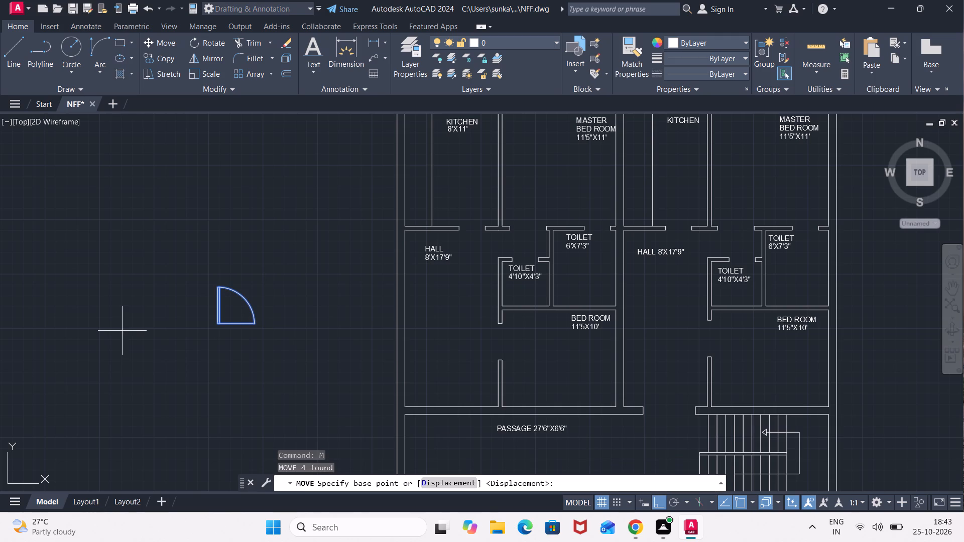
{"action": "scroll", "coordinate": [207, 327], "scroll_direction": "up", "scroll_amount": 2}
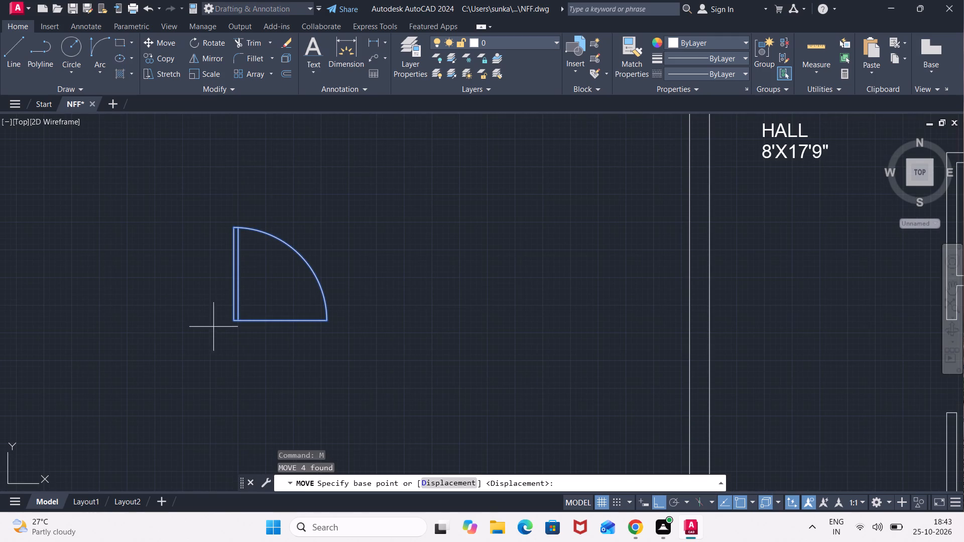
{"action": "left_click", "coordinate": [232, 321]}
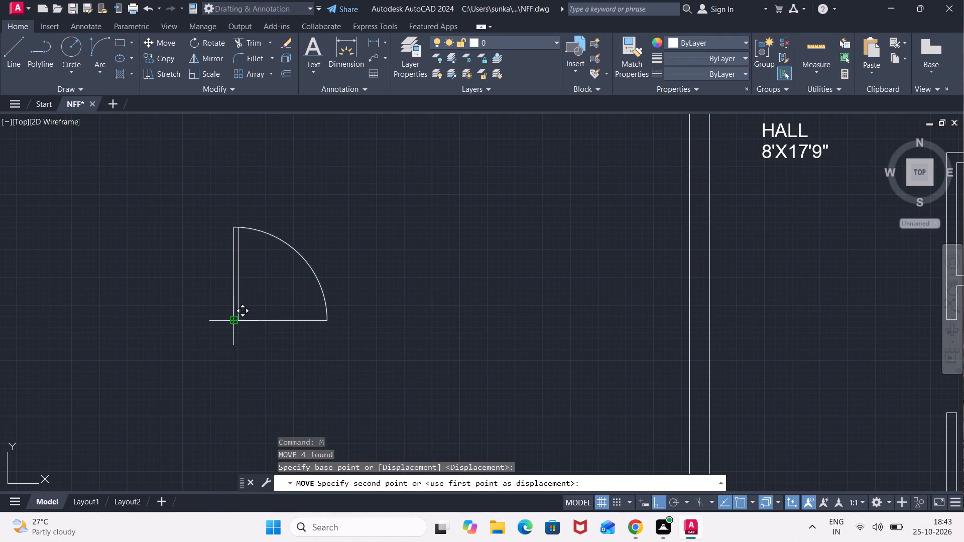
{"action": "scroll", "coordinate": [231, 319], "scroll_direction": "down", "scroll_amount": 2}
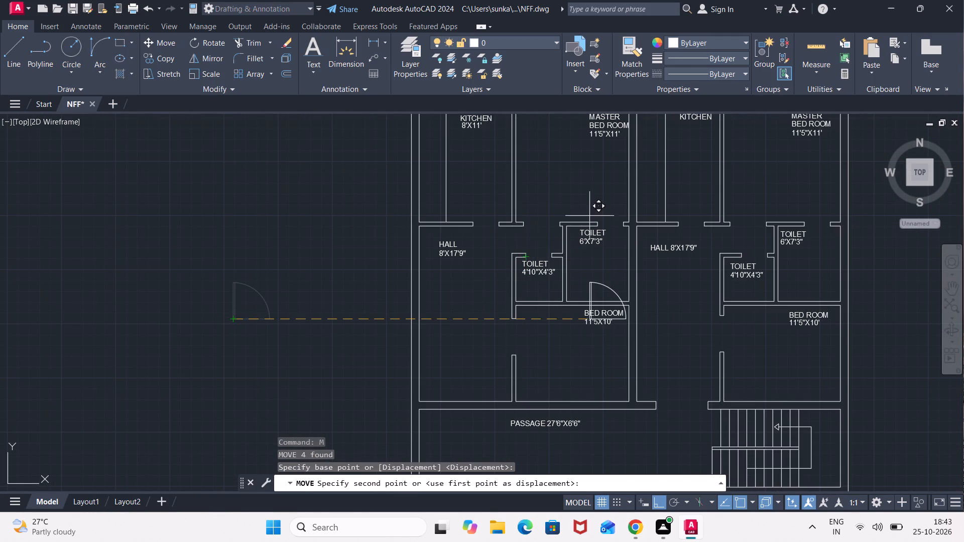
{"action": "middle_click_drag", "start_coordinate": [590, 211], "coordinate": [296, 267]}
{"action": "scroll", "coordinate": [267, 275], "scroll_direction": "up", "scroll_amount": 2}
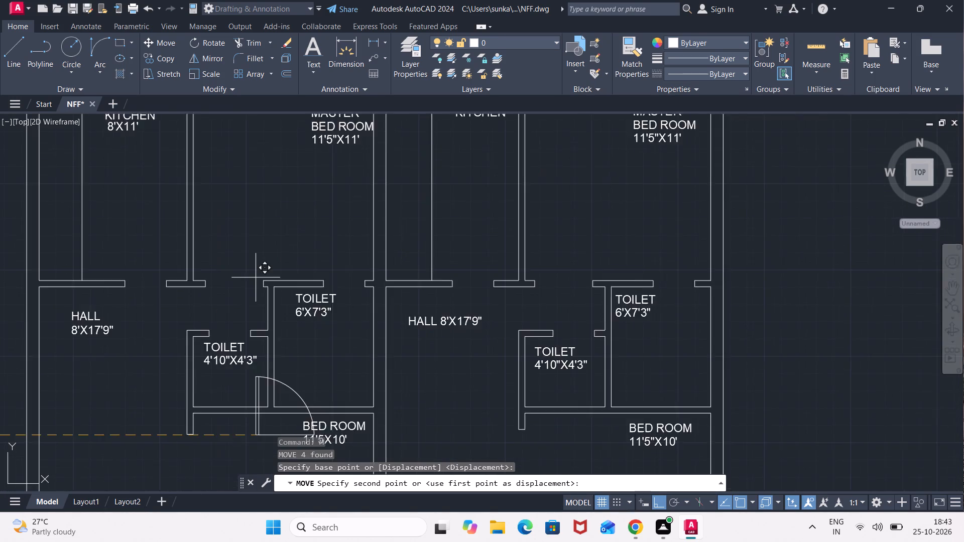
{"action": "scroll", "coordinate": [196, 282], "scroll_direction": "up", "scroll_amount": 1}
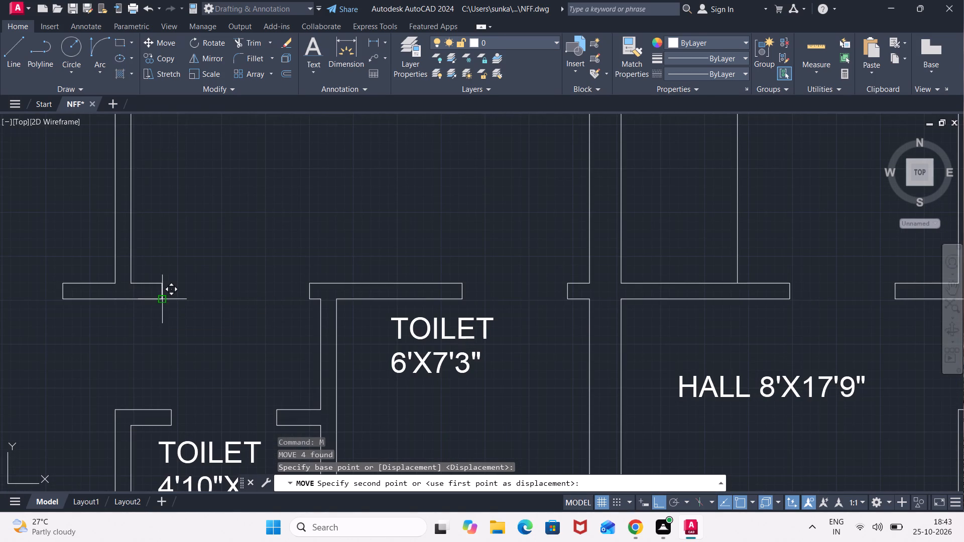
{"action": "left_click", "coordinate": [162, 302]}
Draw two perpendicular 2'6" lines west of the hall, one running east and one going south from its east end.
{"action": "scroll", "coordinate": [200, 320], "scroll_direction": "down", "scroll_amount": 2}
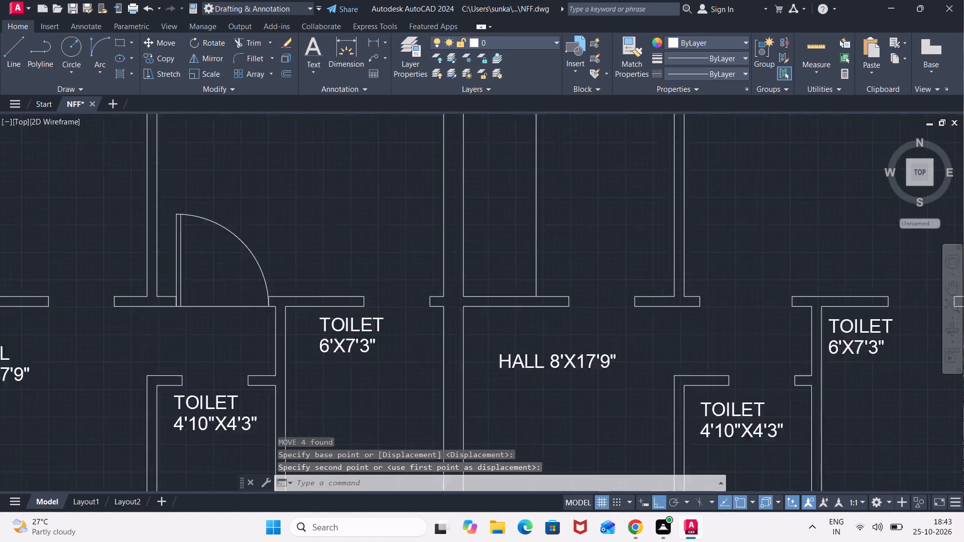
{"action": "scroll", "coordinate": [200, 320], "scroll_direction": "down", "scroll_amount": 1}
{"action": "middle_click_drag", "start_coordinate": [158, 332], "coordinate": [284, 281]}
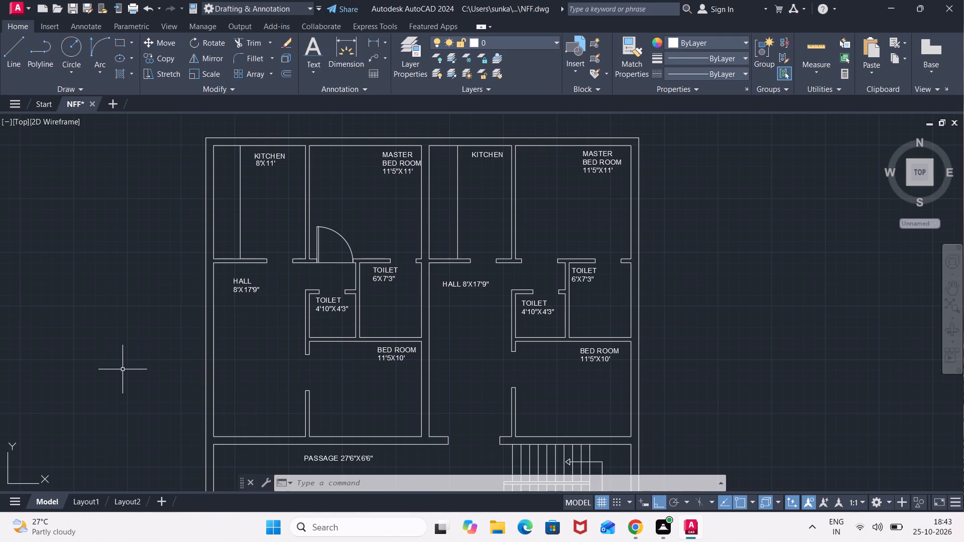
{"action": "key", "text": "l"}
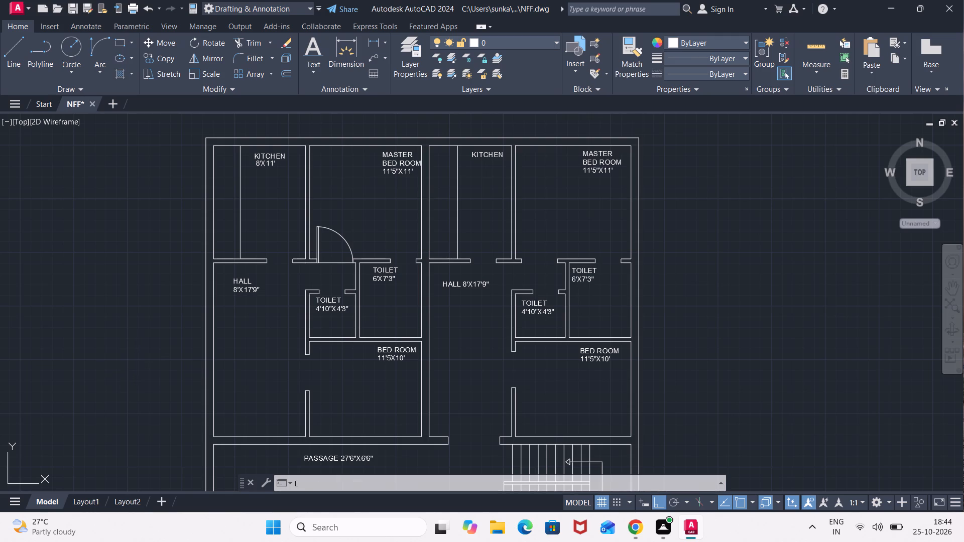
{"action": "key", "text": "Return"}
{"action": "left_click", "coordinate": [119, 352]}
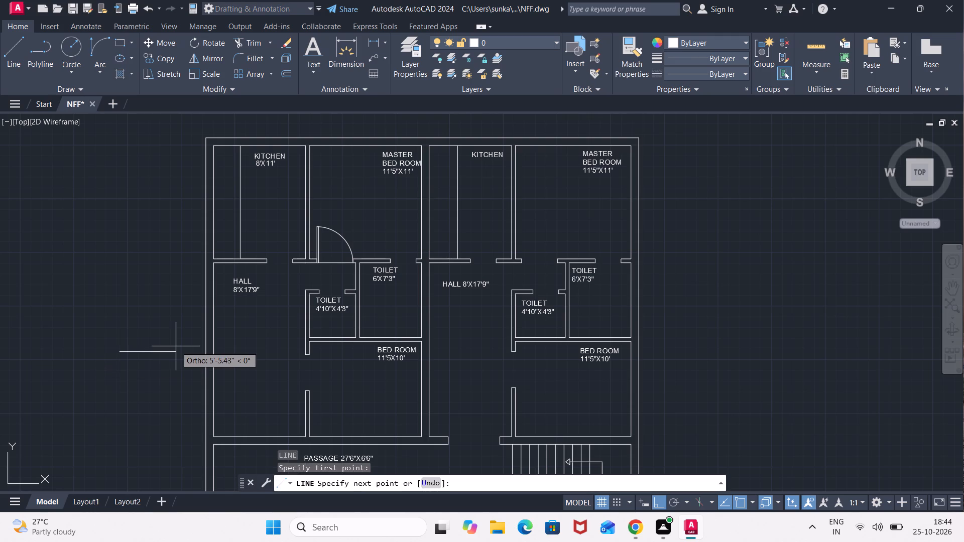
{"action": "key", "text": "2"}
{"action": "key", "text": "apostrophe"}
{"action": "key", "text": "6"}
{"action": "key", "text": "shift+quotedbl"}
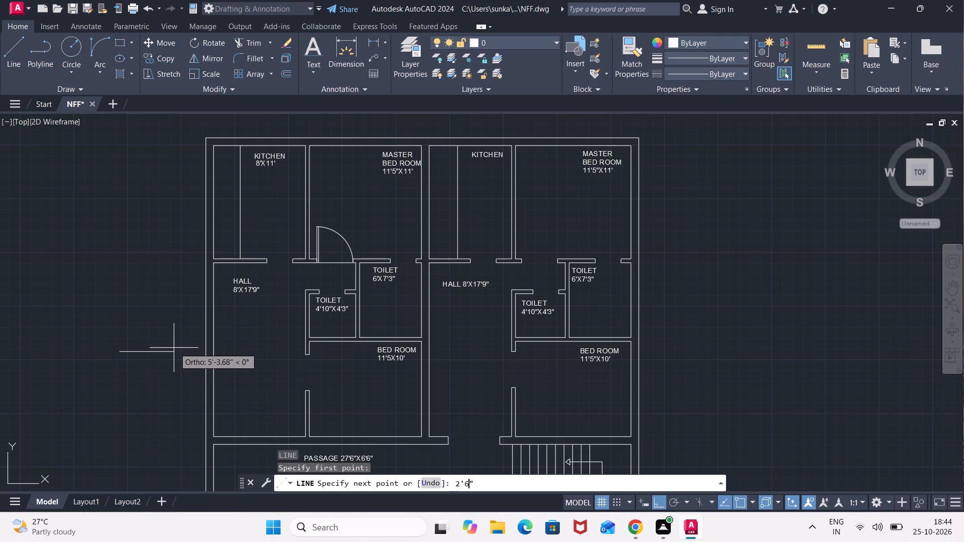
{"action": "key", "text": "Return"}
{"action": "type", "text": "2'"}
{"action": "type", "text": "6\""}
{"action": "key", "text": "Return"}
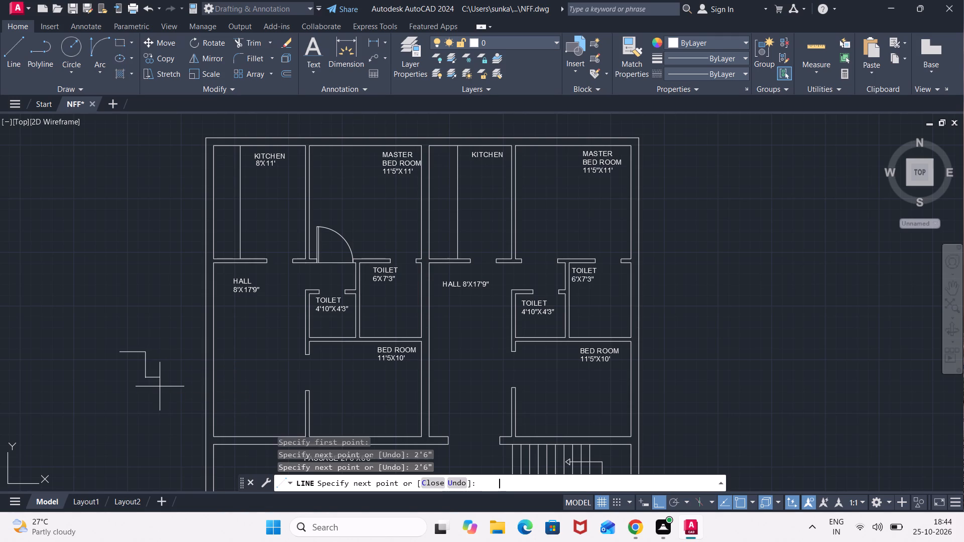
{"action": "key", "text": "Escape"}
Offset the vertical 2'6" line 2" to the west to form the smaller door's leaf.
{"action": "key", "text": "o"}
{"action": "key", "text": "Return"}
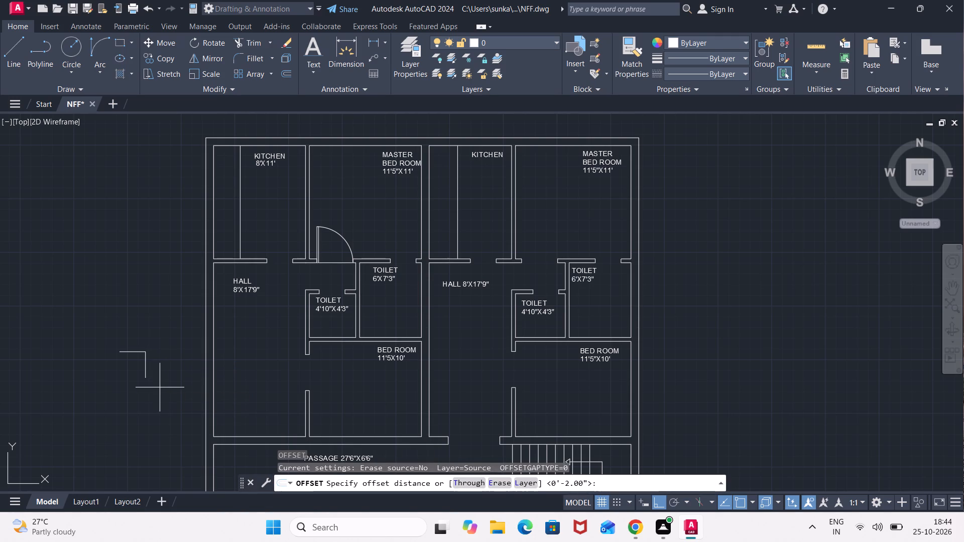
{"action": "key", "text": "Return"}
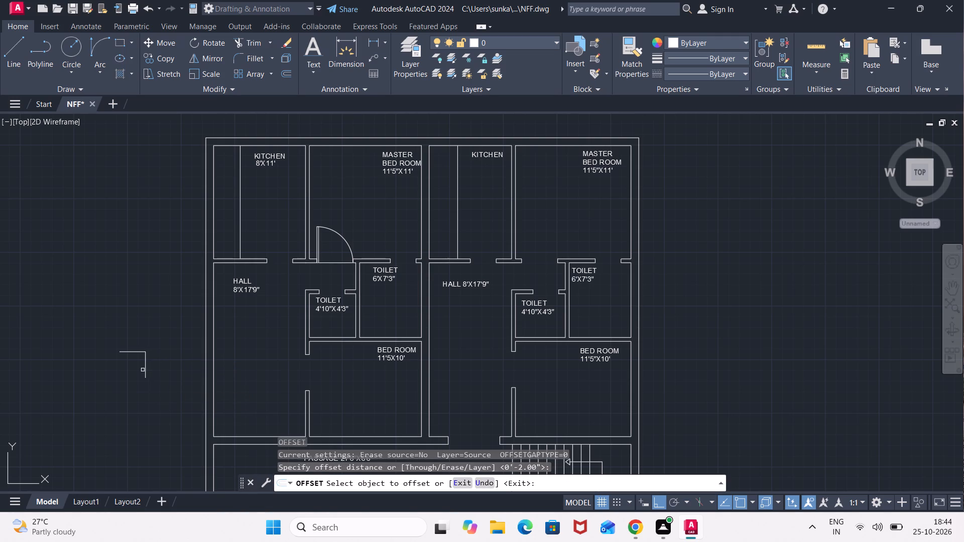
{"action": "left_click", "coordinate": [145, 361]}
{"action": "left_click", "coordinate": [119, 361]}
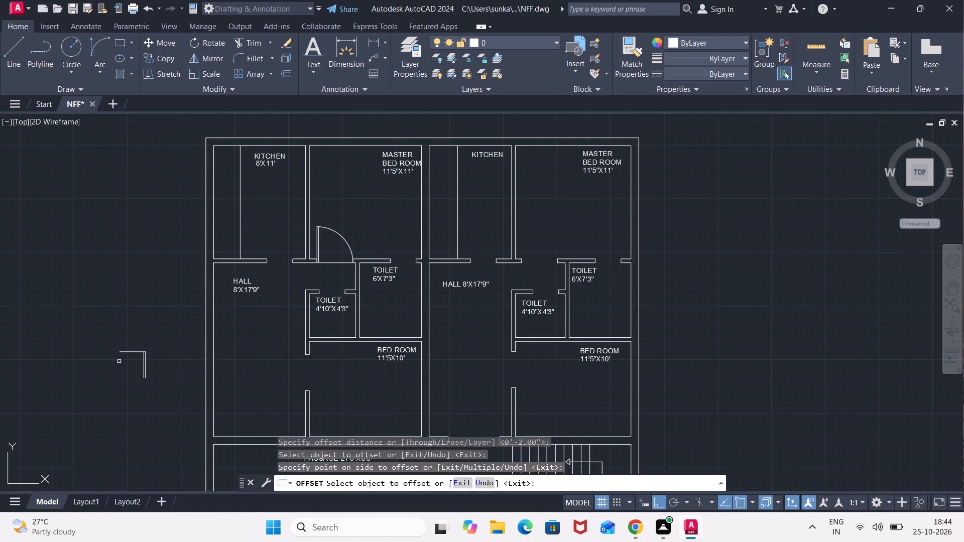
Draw a start-end-direction arc from the outer leaf line's bottom to the horizontal line's west end, bulging southwest as the door swing.
{"action": "left_click", "coordinate": [93, 72]}
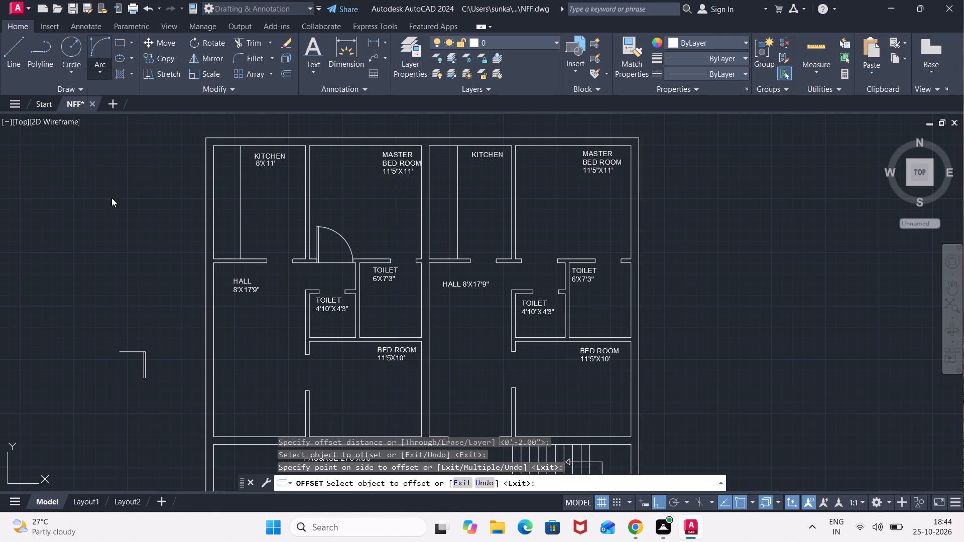
{"action": "left_click", "coordinate": [127, 226]}
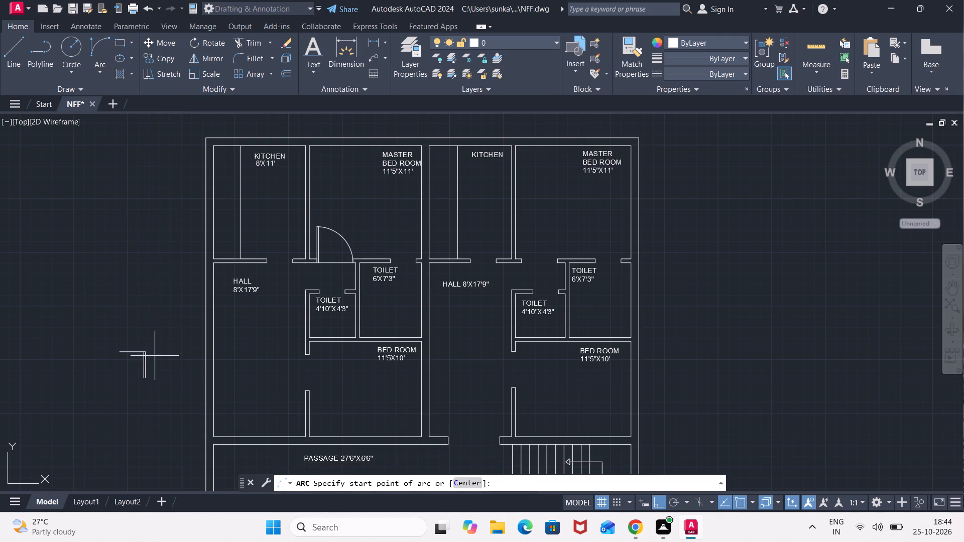
{"action": "scroll", "coordinate": [151, 376], "scroll_direction": "up", "scroll_amount": 2}
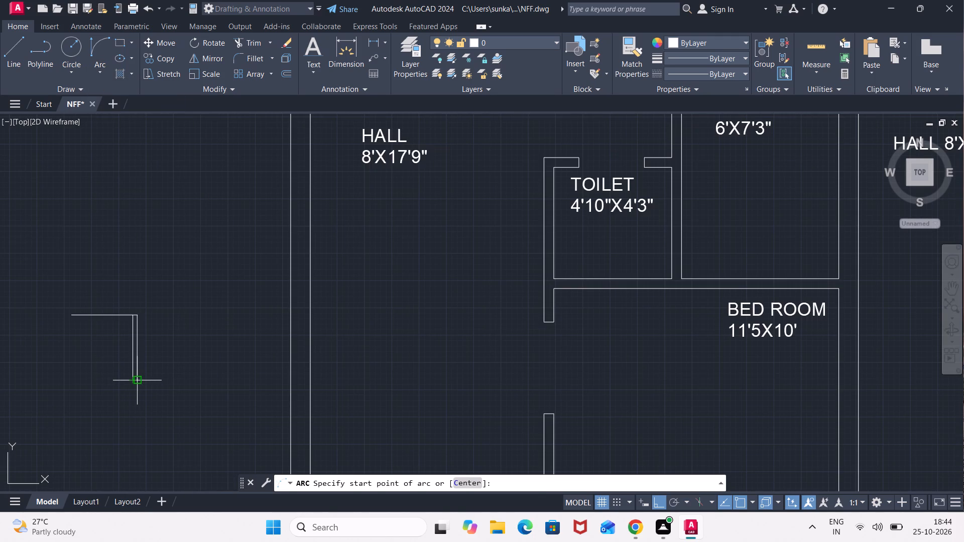
{"action": "left_click", "coordinate": [141, 378]}
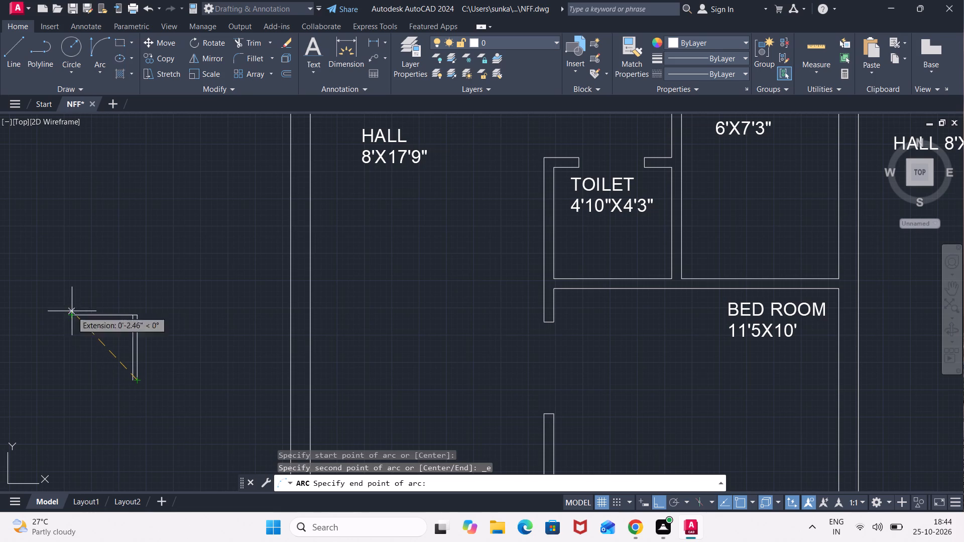
{"action": "left_click", "coordinate": [71, 313]}
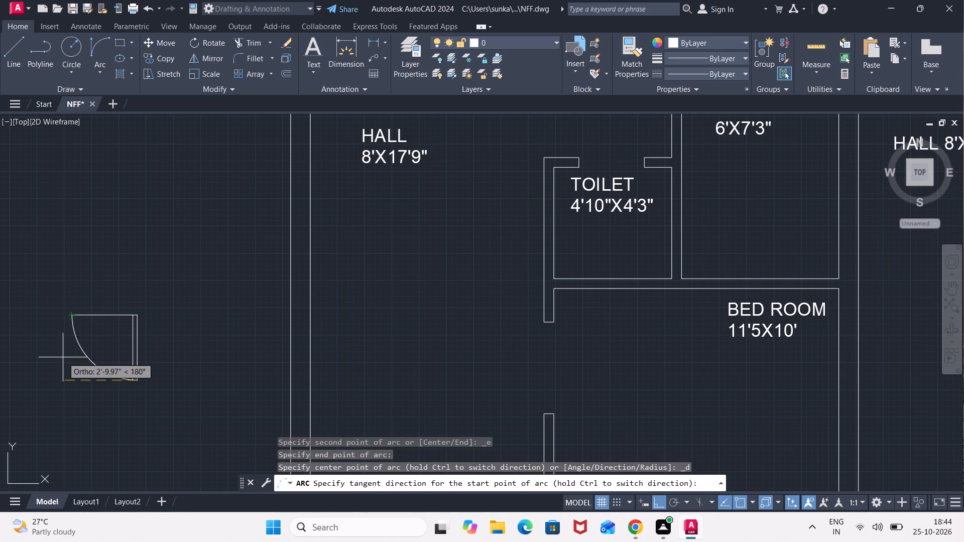
{"action": "left_click", "coordinate": [63, 357]}
Move the complete 2'6" door from its upper east corner to the east jamb's upper corner at the western 6'X7'3" toilet opening.
{"action": "scroll", "coordinate": [66, 366], "scroll_direction": "down", "scroll_amount": 1}
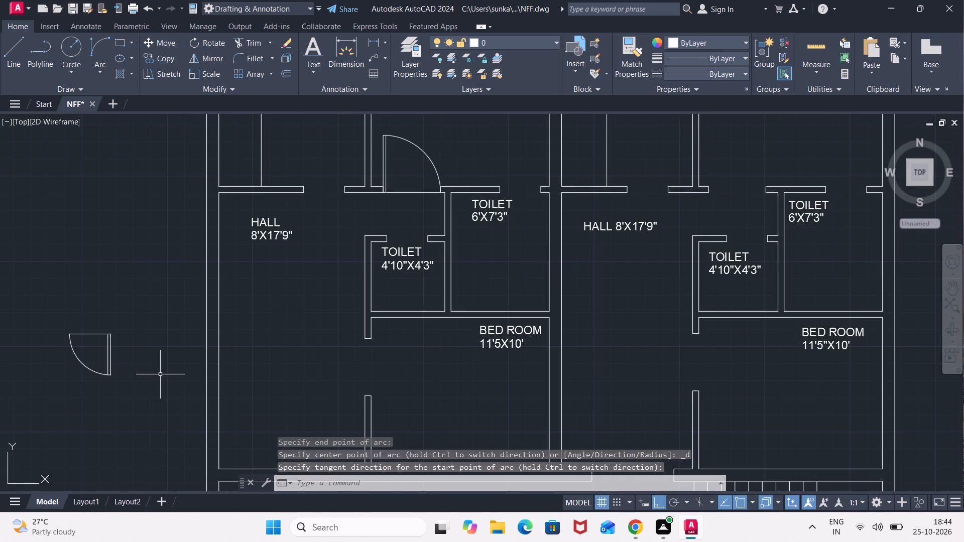
{"action": "left_click", "coordinate": [129, 326]}
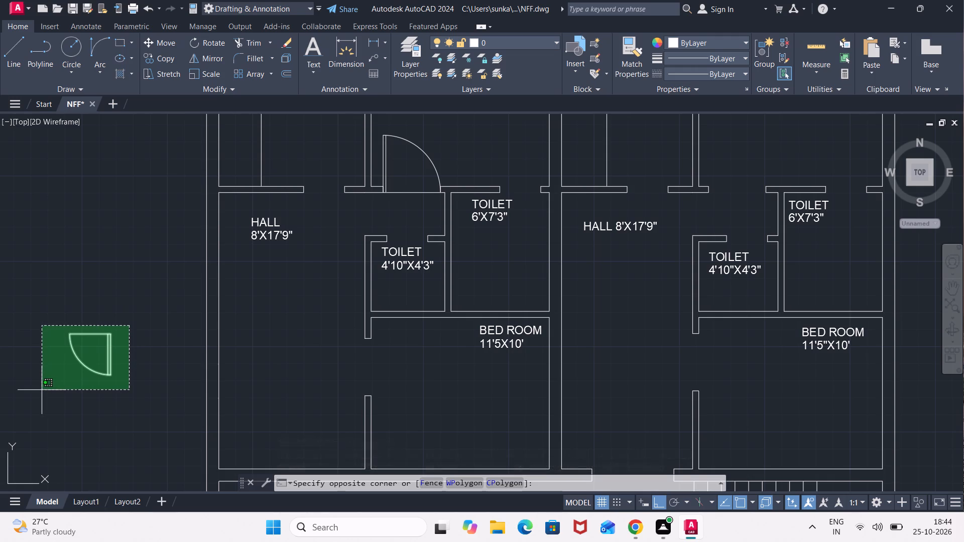
{"action": "left_click", "coordinate": [42, 390]}
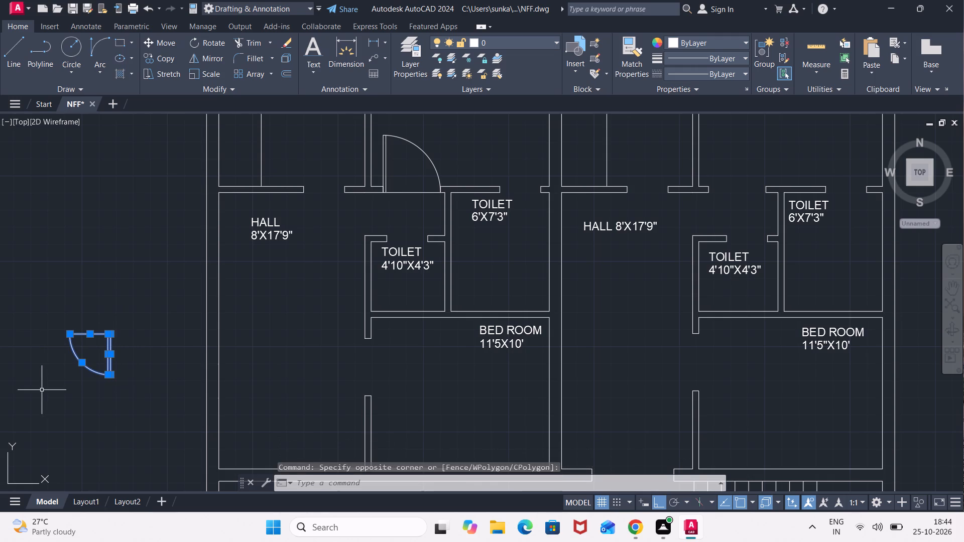
{"action": "key", "text": "m"}
{"action": "key", "text": "Return"}
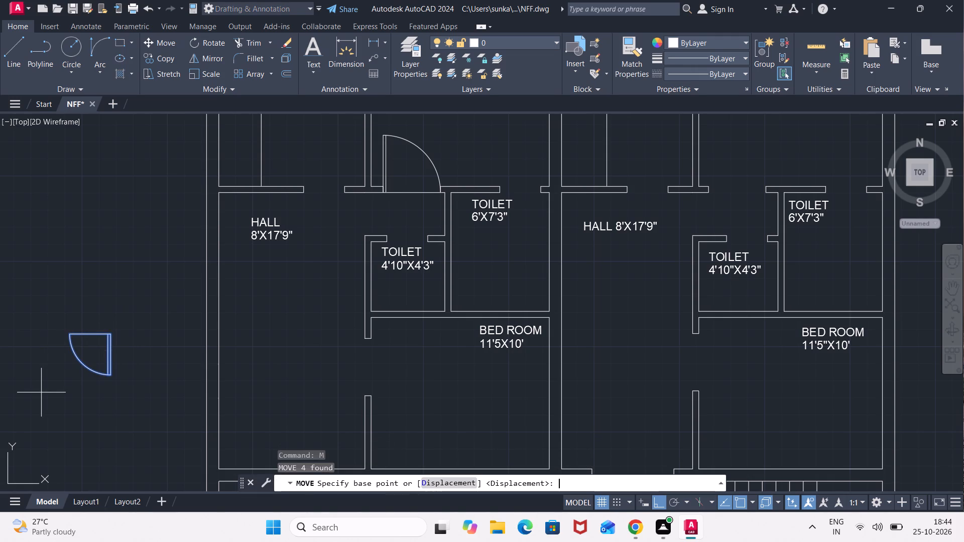
{"action": "left_click", "coordinate": [114, 335]}
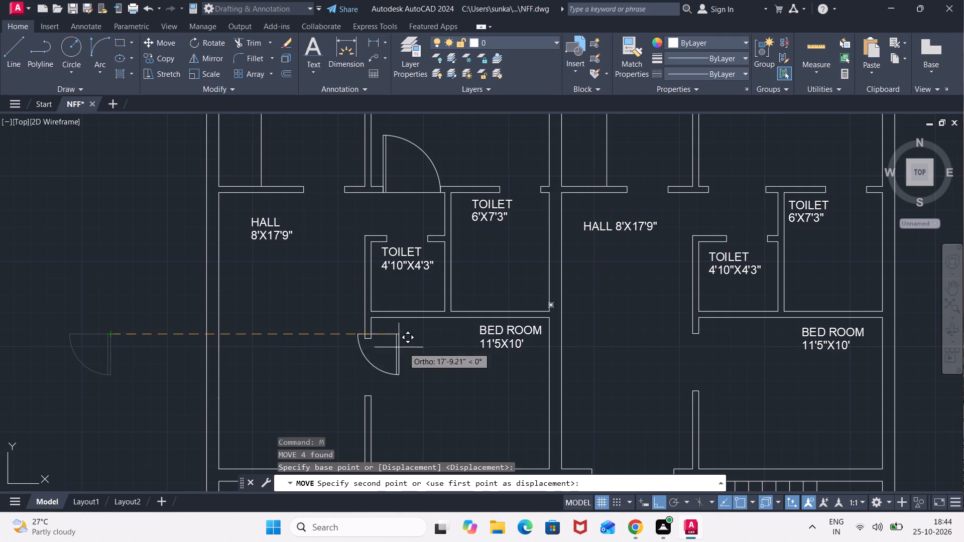
{"action": "middle_click_drag", "start_coordinate": [483, 258], "coordinate": [407, 299]}
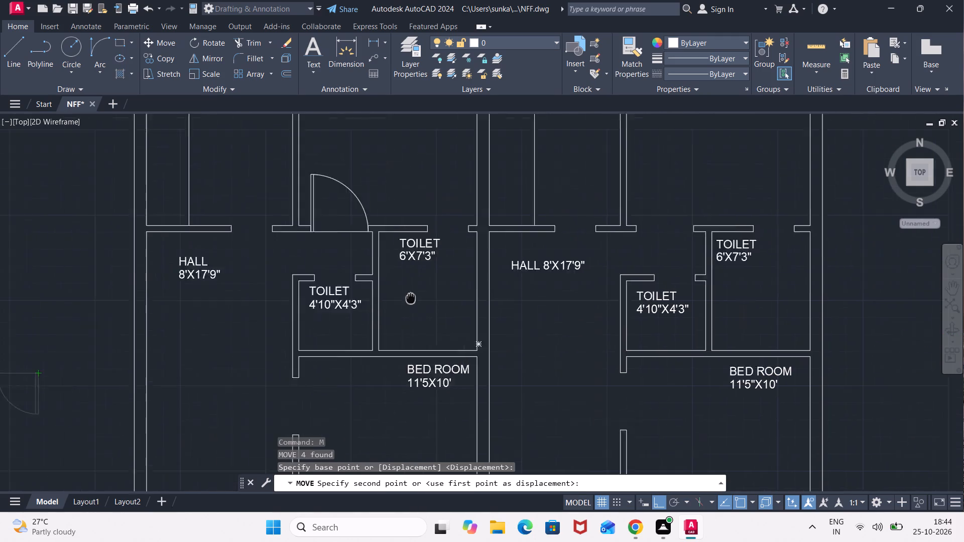
{"action": "middle_click_drag", "start_coordinate": [407, 299], "coordinate": [284, 356]}
{"action": "scroll", "coordinate": [303, 312], "scroll_direction": "up", "scroll_amount": 2}
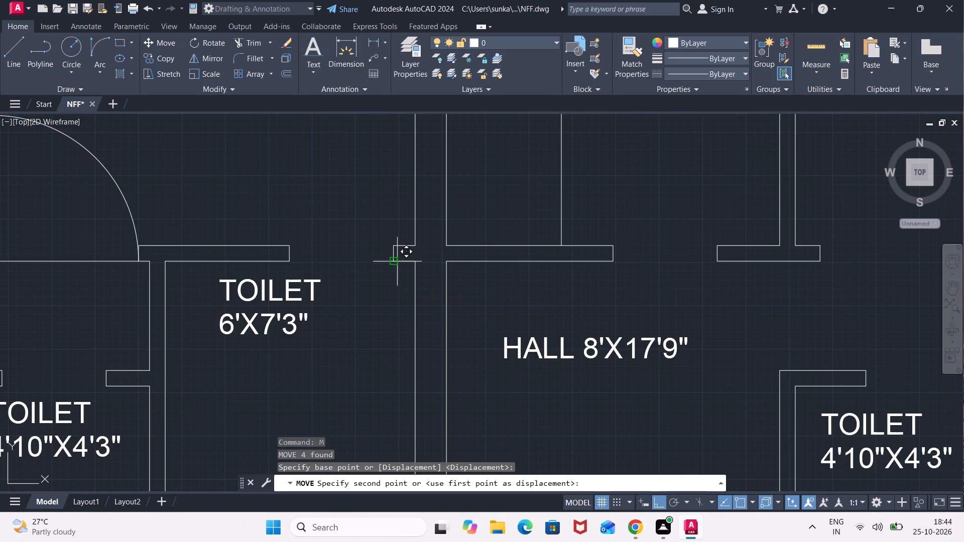
{"action": "left_click", "coordinate": [393, 246]}
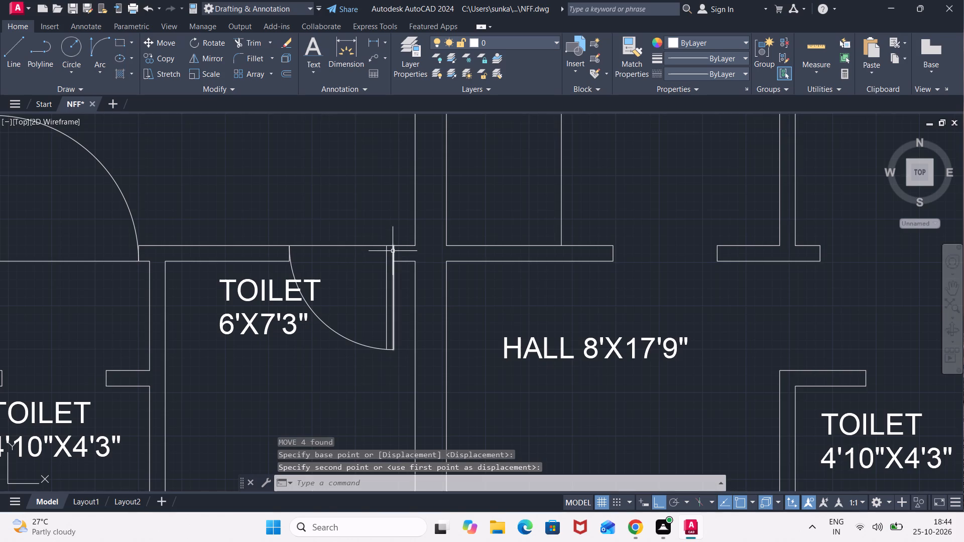
Move both lines of the western TOILET 6'X7'3" label straight down, clear of the door swing.
{"action": "scroll", "coordinate": [271, 441], "scroll_direction": "down", "scroll_amount": 2}
{"action": "scroll", "coordinate": [189, 433], "scroll_direction": "down", "scroll_amount": 1}
{"action": "scroll", "coordinate": [239, 409], "scroll_direction": "up", "scroll_amount": 1}
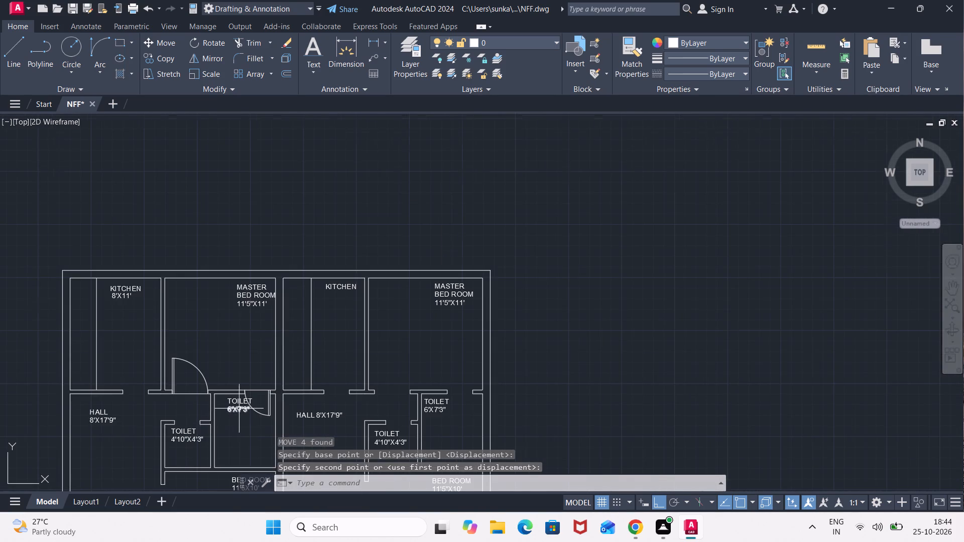
{"action": "scroll", "coordinate": [239, 409], "scroll_direction": "up", "scroll_amount": 1}
{"action": "left_click", "coordinate": [239, 395]}
{"action": "left_click", "coordinate": [239, 409]}
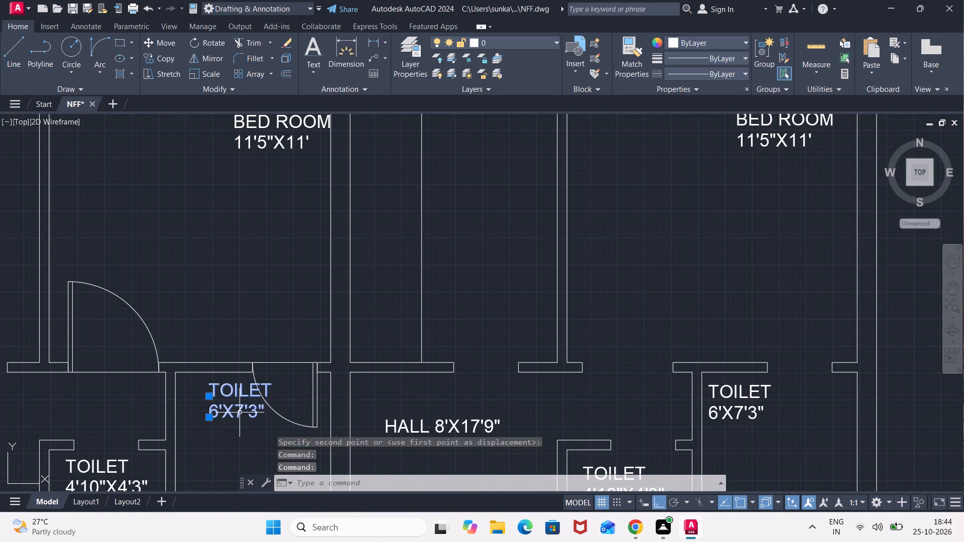
{"action": "key", "text": "m"}
{"action": "key", "text": "Return"}
{"action": "left_click", "coordinate": [239, 411]}
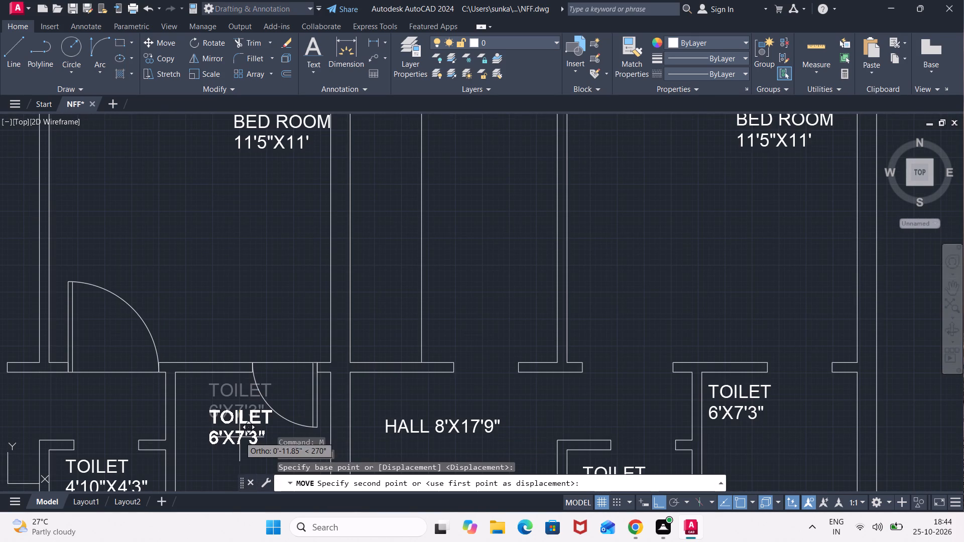
{"action": "middle_click_drag", "start_coordinate": [239, 448], "coordinate": [221, 295]}
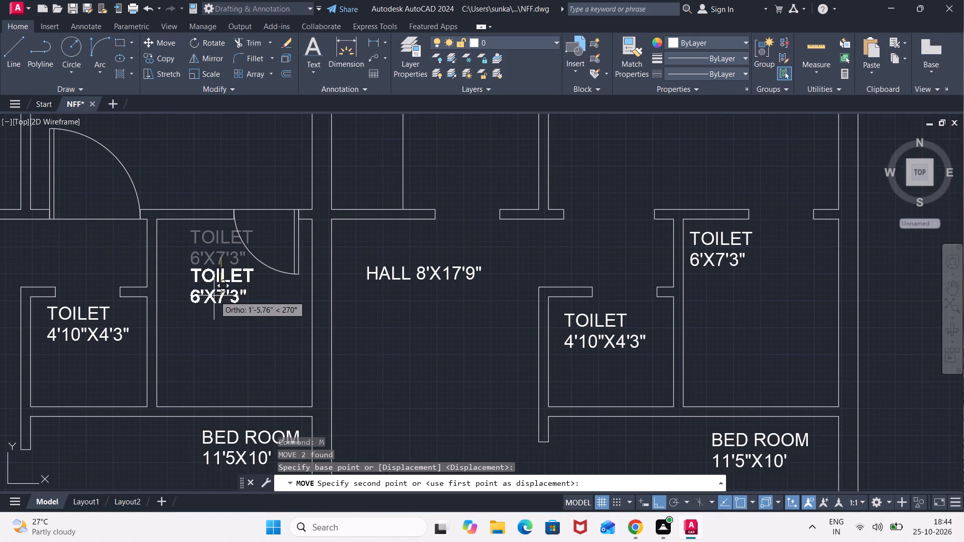
{"action": "left_click", "coordinate": [213, 301]}
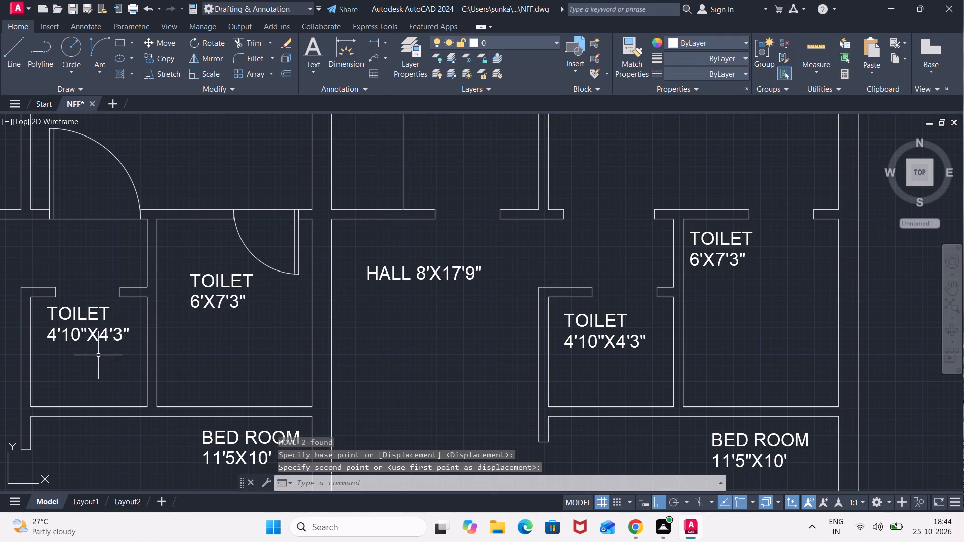
Move both lines of the western TOILET 4'10"X4'3" label about 1'2" straight down inside its room.
{"action": "middle_click", "coordinate": [96, 356]}
{"action": "left_click", "coordinate": [89, 314]}
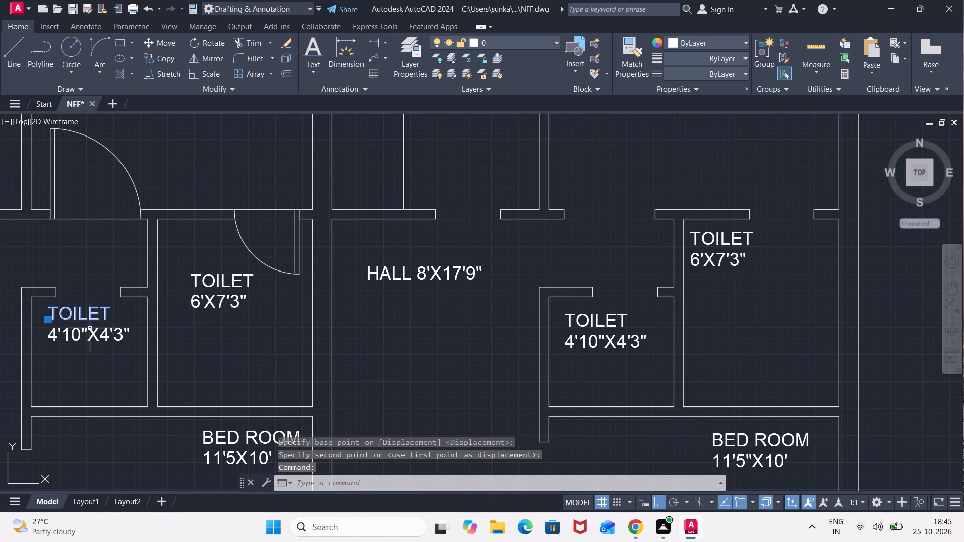
{"action": "left_click", "coordinate": [91, 331]}
{"action": "key", "text": "m"}
{"action": "key", "text": "Return"}
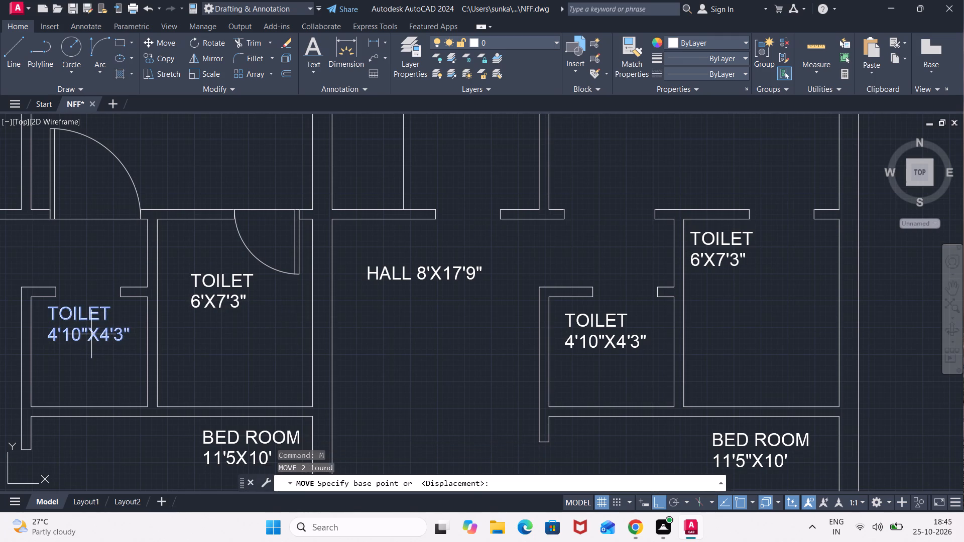
{"action": "left_click", "coordinate": [91, 333]}
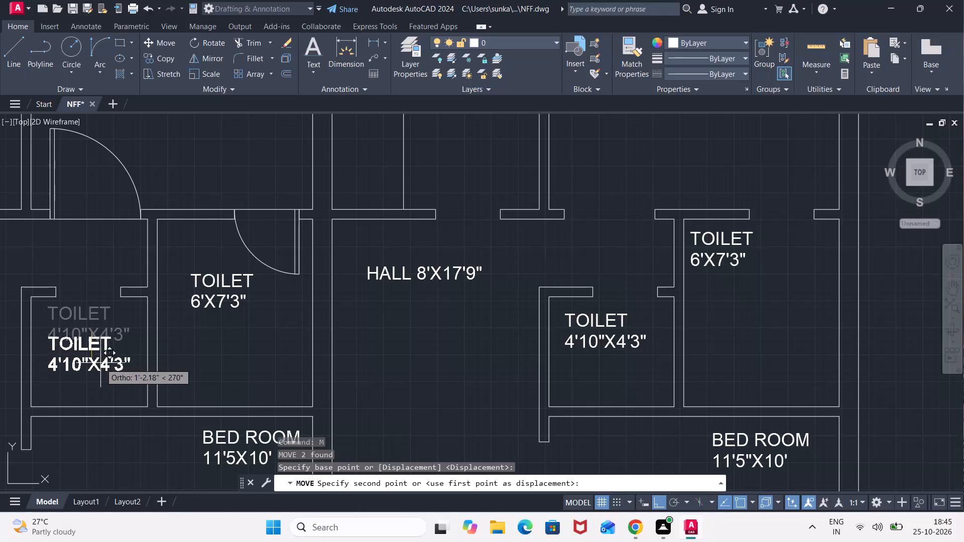
{"action": "left_click", "coordinate": [100, 362]}
Draw two perpendicular 2'6" lines outside the plan's west wall, one running east and one going south from its east end.
{"action": "middle_click_drag", "start_coordinate": [93, 330], "coordinate": [356, 379]}
{"action": "scroll", "coordinate": [248, 401], "scroll_direction": "down", "scroll_amount": 2}
{"action": "middle_click_drag", "start_coordinate": [222, 411], "coordinate": [284, 327]}
{"action": "key", "text": "l"}
{"action": "key", "text": "Return"}
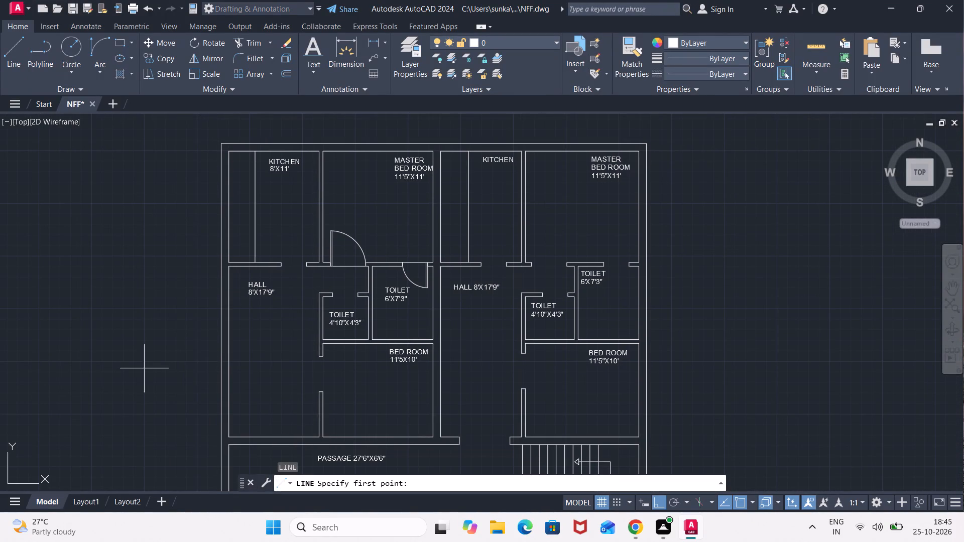
{"action": "left_click", "coordinate": [137, 368]}
{"action": "type", "text": "2'6"}
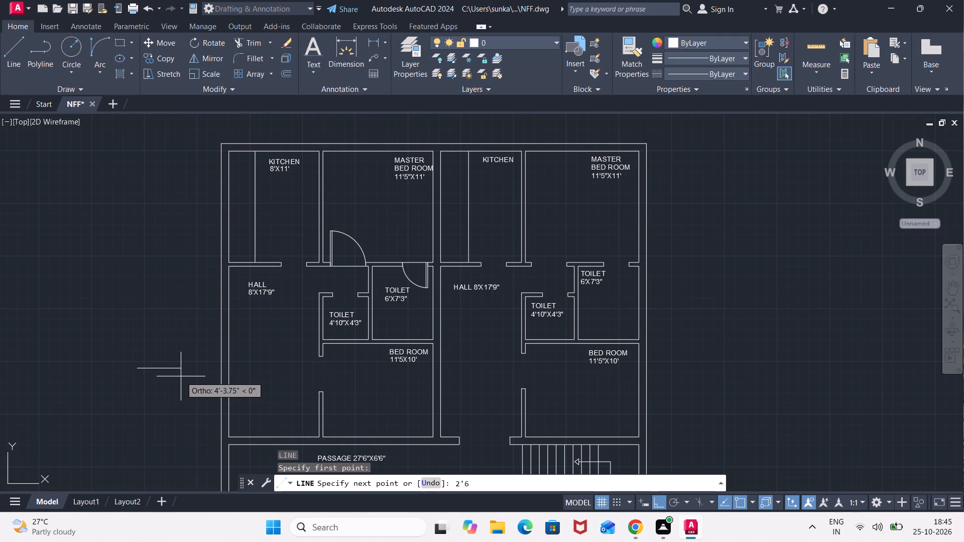
{"action": "key", "text": "shift+quotedbl"}
{"action": "key", "text": "Return"}
{"action": "scroll", "coordinate": [166, 401], "scroll_direction": "up", "scroll_amount": 2}
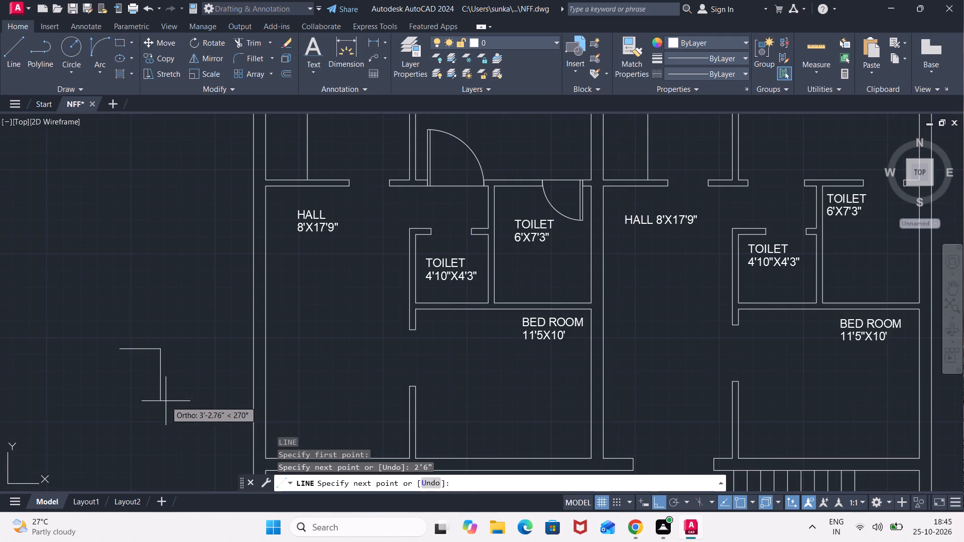
{"action": "type", "text": "2'6\""}
{"action": "key", "text": "Return"}
{"action": "key", "text": "Escape"}
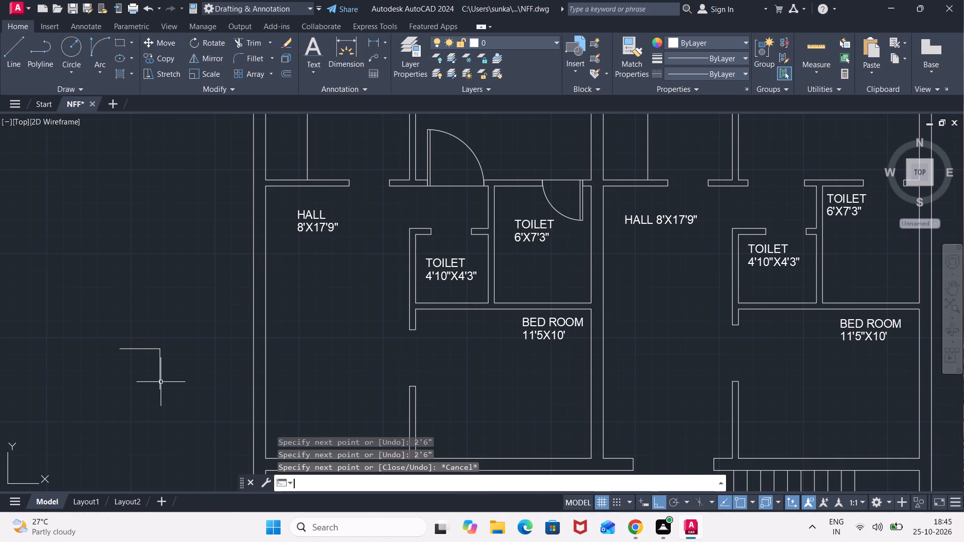
Offset the new vertical 2'6" line 2" to the west to form the second small door's leaf.
{"action": "key", "text": "o"}
{"action": "key", "text": "Return"}
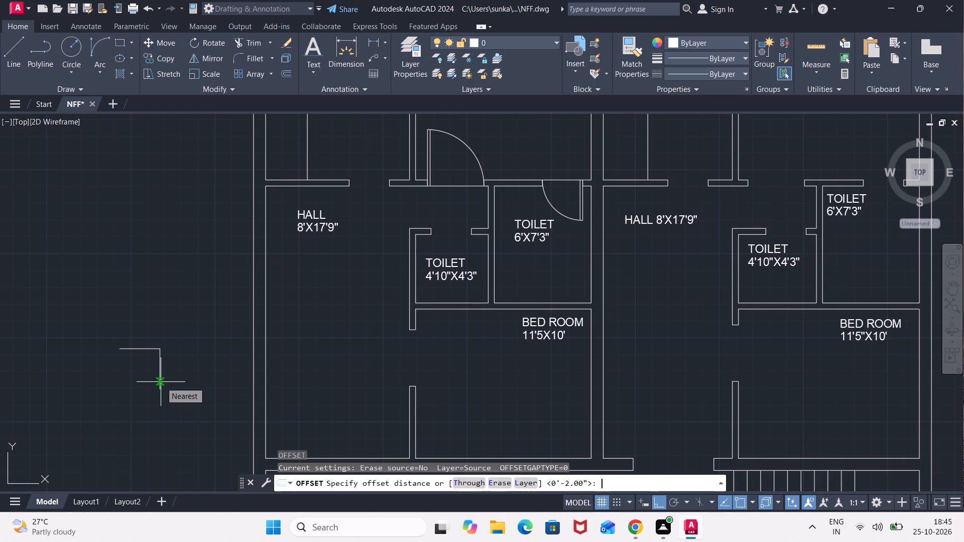
{"action": "key", "text": "Return"}
{"action": "left_click", "coordinate": [160, 375]}
{"action": "left_click", "coordinate": [114, 379]}
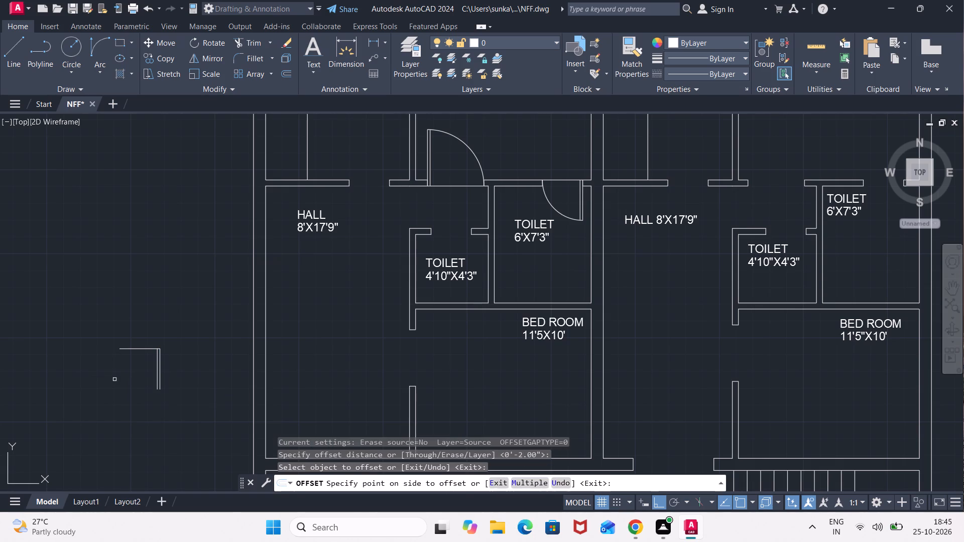
Draw a start-end-direction arc from the leaf's bottom end to the horizontal line's west end, bulging southwest as the door swing.
{"action": "left_click", "coordinate": [100, 77]}
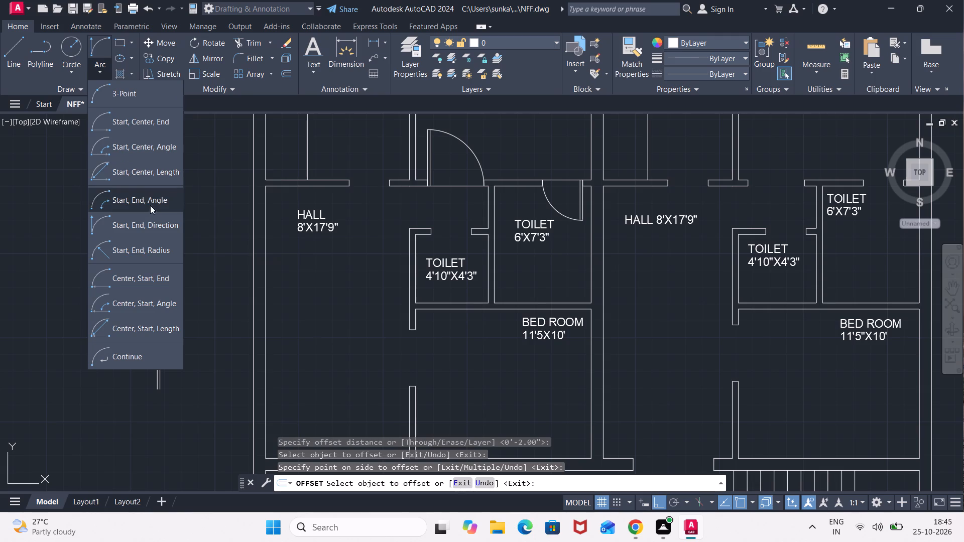
{"action": "left_click", "coordinate": [152, 229]}
{"action": "scroll", "coordinate": [167, 393], "scroll_direction": "up", "scroll_amount": 1}
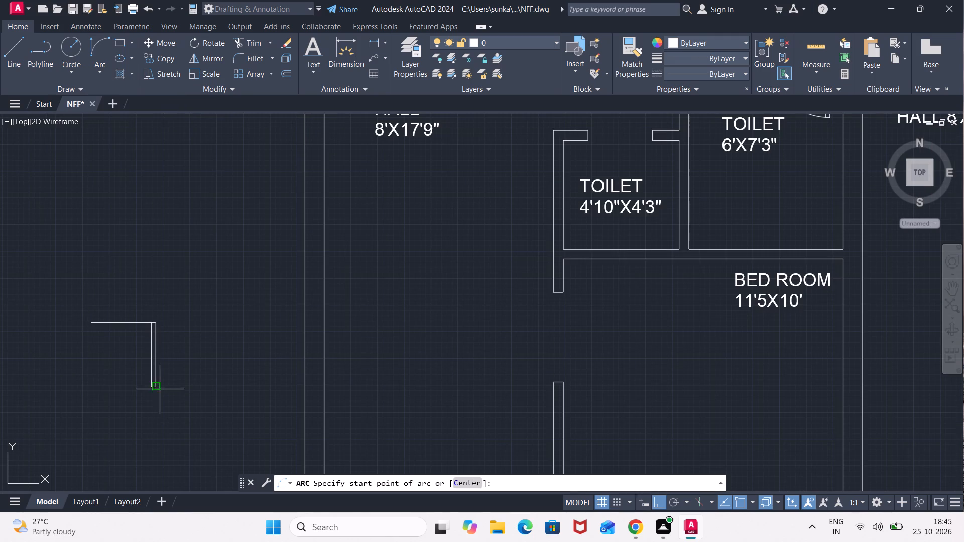
{"action": "left_click", "coordinate": [153, 387]}
{"action": "left_click", "coordinate": [93, 321]}
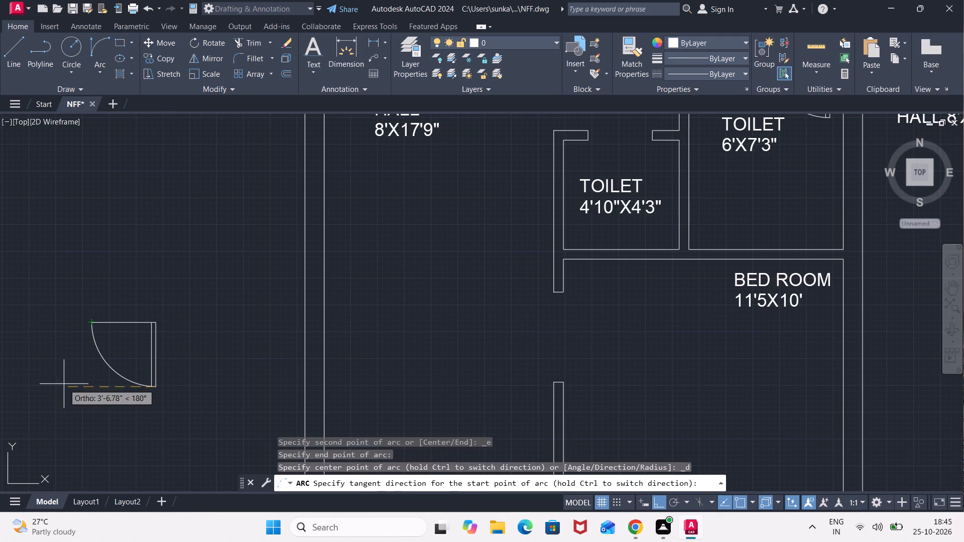
{"action": "left_click", "coordinate": [64, 384]}
Move the small 2'6" door by its top east corner onto the east jamb of the western TOILET 4'10"X4'3" opening.
{"action": "left_click_drag", "start_coordinate": [173, 300], "coordinate": [173, 309]}
{"action": "left_click", "coordinate": [63, 418]}
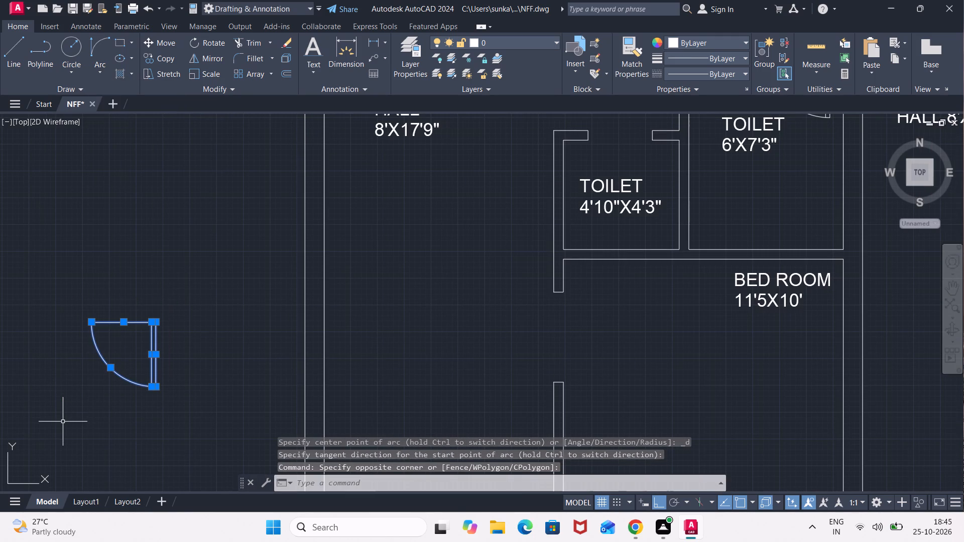
{"action": "key", "text": "m"}
{"action": "key", "text": "Return"}
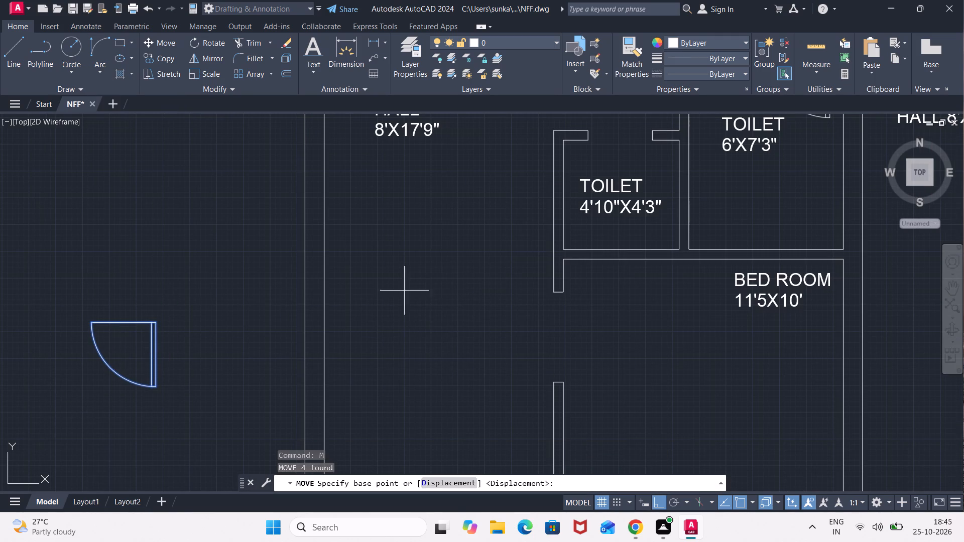
{"action": "left_click", "coordinate": [157, 322]}
{"action": "middle_click_drag", "start_coordinate": [492, 270], "coordinate": [396, 360]}
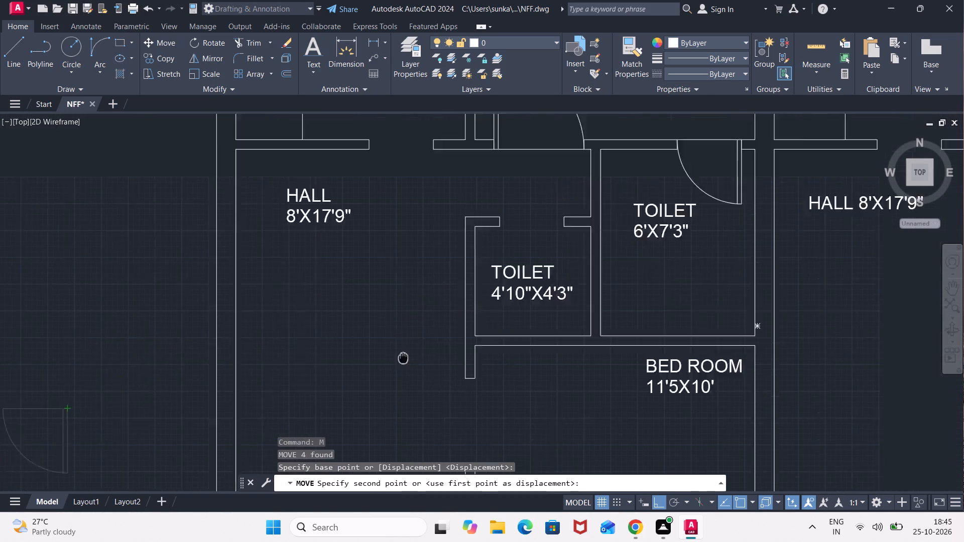
{"action": "middle_click_drag", "start_coordinate": [396, 360], "coordinate": [216, 394]}
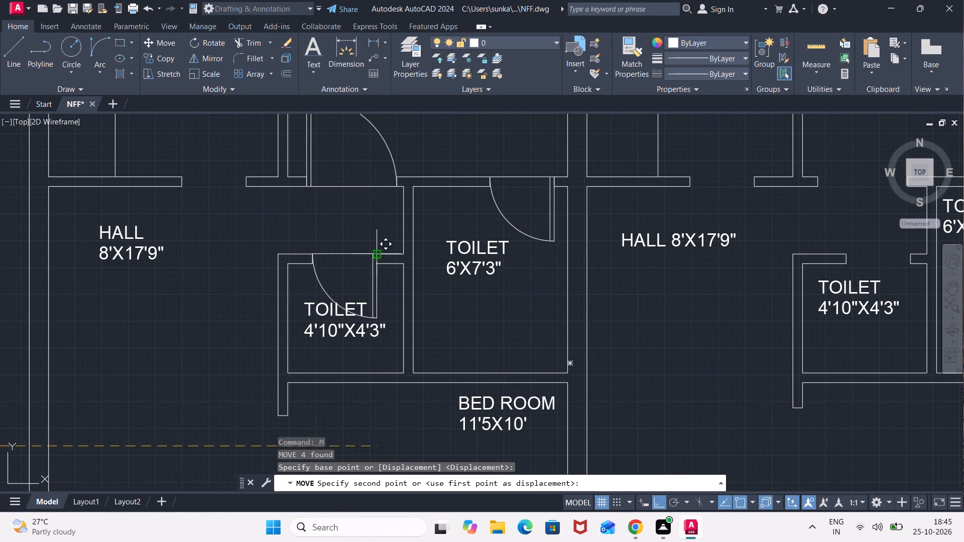
{"action": "left_click", "coordinate": [374, 251]}
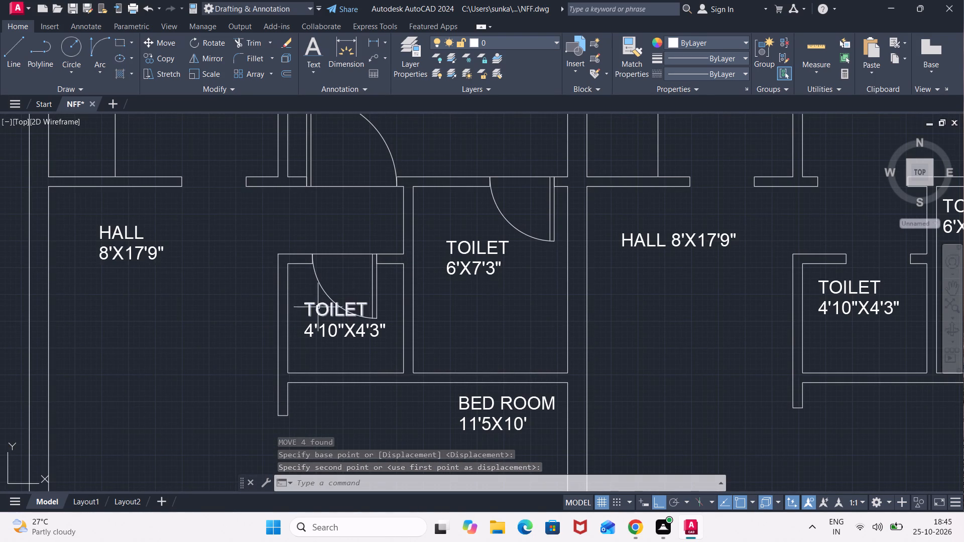
Draw two perpendicular 3'6" lines outside the plan's east wall, one running south and one going west from its bottom end.
{"action": "scroll", "coordinate": [468, 302], "scroll_direction": "down", "scroll_amount": 1}
{"action": "middle_click_drag", "start_coordinate": [468, 299], "coordinate": [396, 304]}
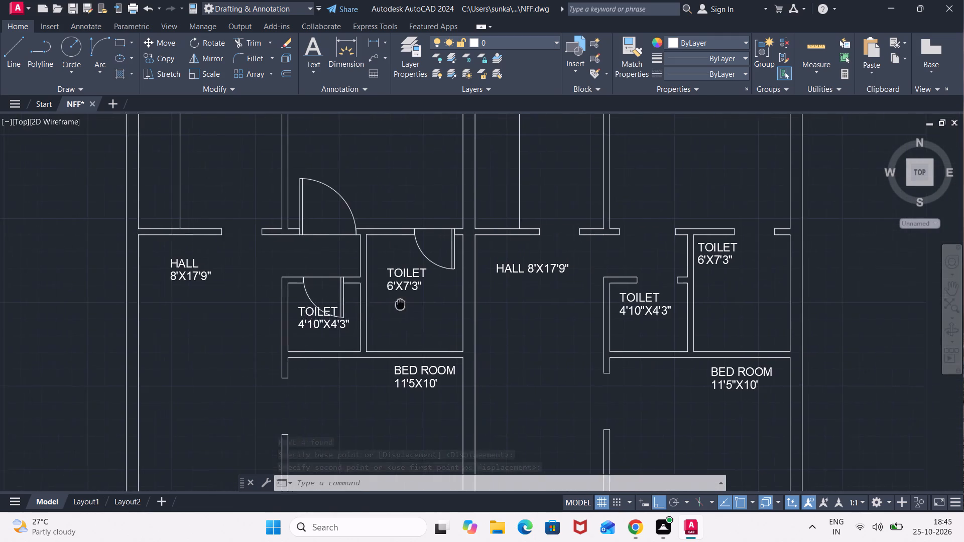
{"action": "middle_click_drag", "start_coordinate": [396, 304], "coordinate": [392, 304]}
{"action": "scroll", "coordinate": [372, 301], "scroll_direction": "up", "scroll_amount": 2}
{"action": "scroll", "coordinate": [148, 331], "scroll_direction": "down", "scroll_amount": 3}
{"action": "middle_click_drag", "start_coordinate": [308, 332], "coordinate": [187, 378]}
{"action": "scroll", "coordinate": [256, 328], "scroll_direction": "up", "scroll_amount": 1}
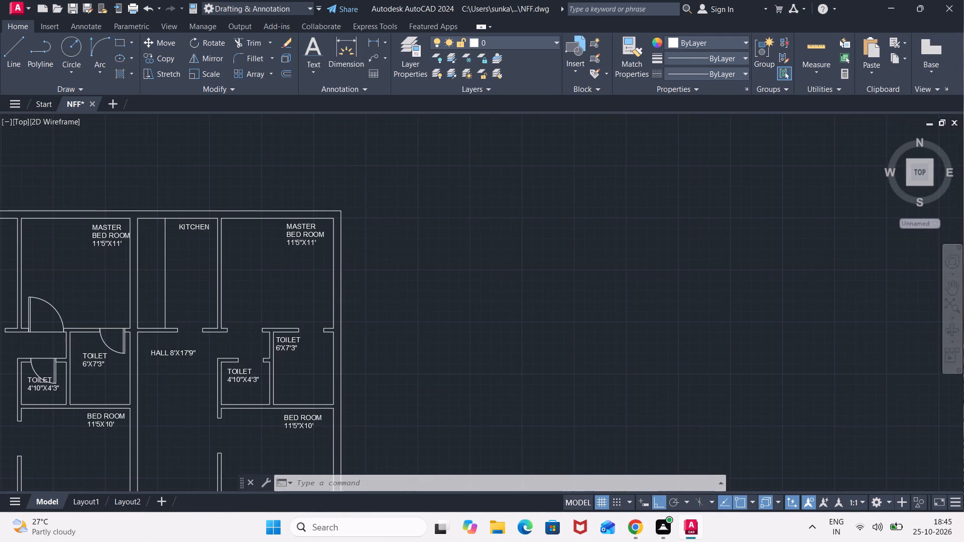
{"action": "key", "text": "l"}
{"action": "key", "text": "Return"}
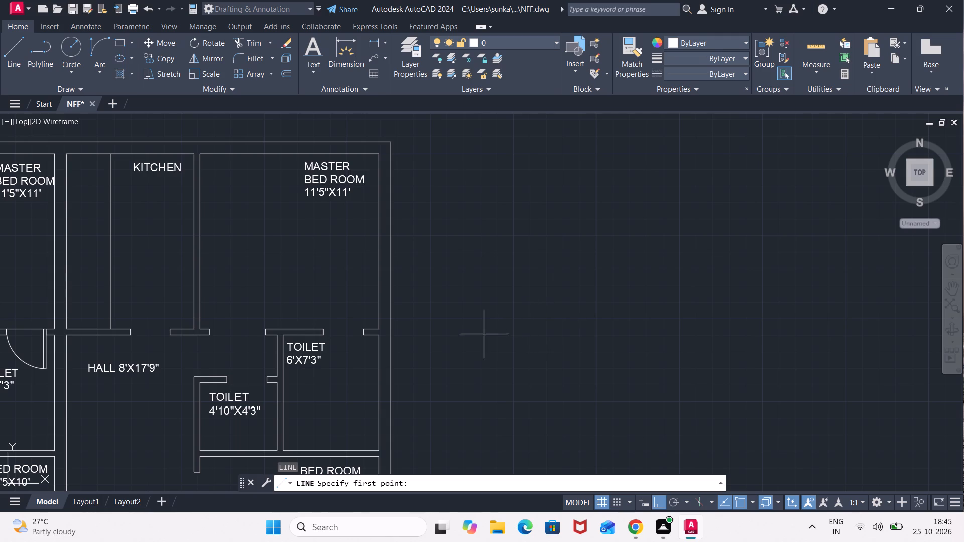
{"action": "scroll", "coordinate": [442, 337], "scroll_direction": "down", "scroll_amount": 1}
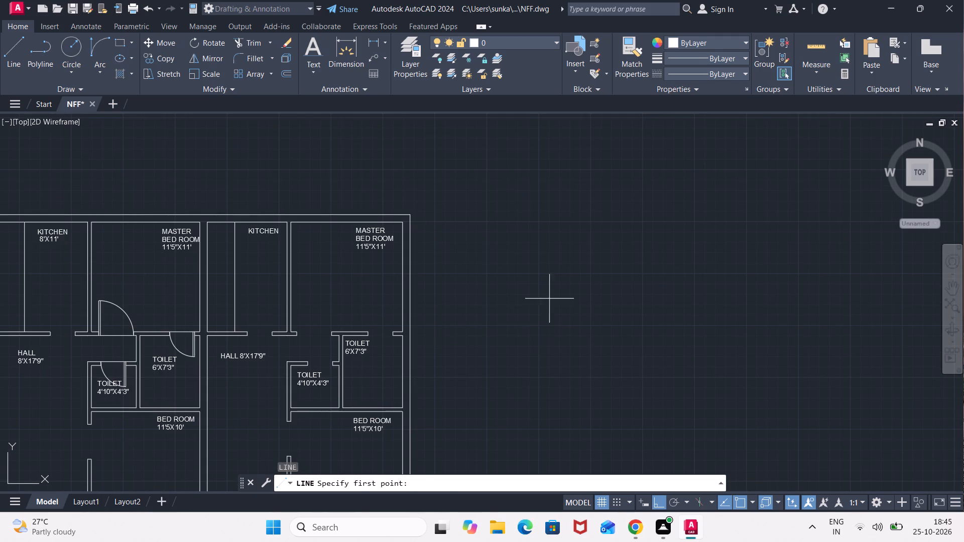
{"action": "left_click_drag", "start_coordinate": [549, 289], "coordinate": [549, 296]}
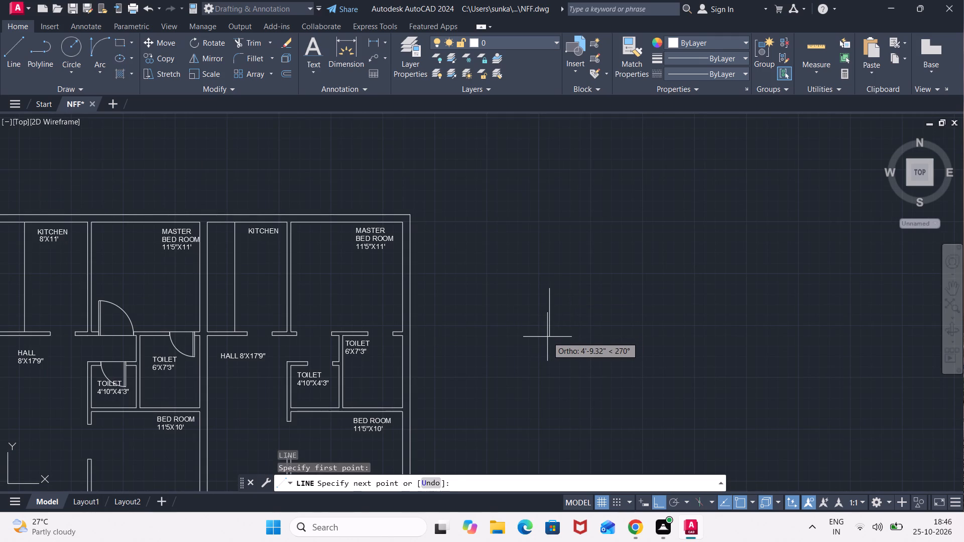
{"action": "type", "text": "3'"}
{"action": "type", "text": "6\""}
{"action": "key", "text": "Return"}
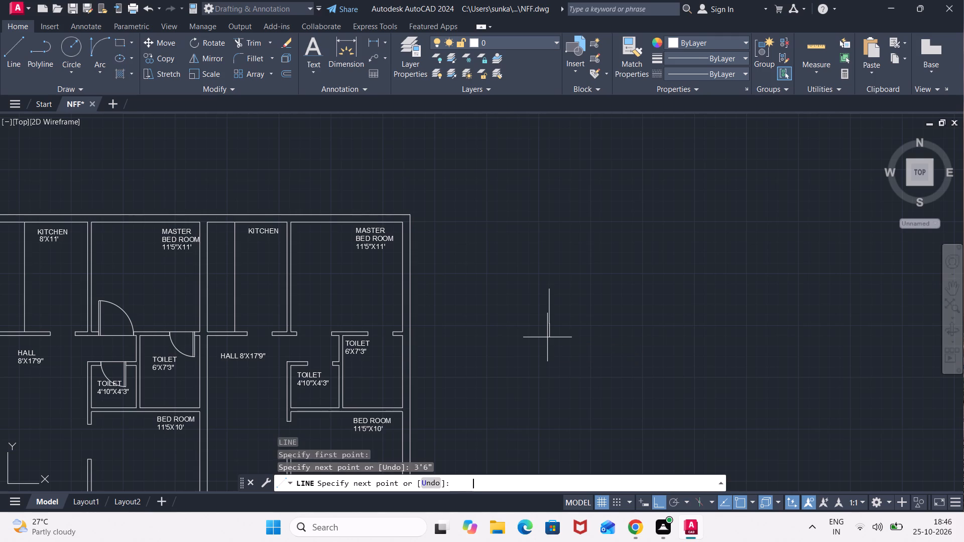
{"action": "key", "text": "3"}
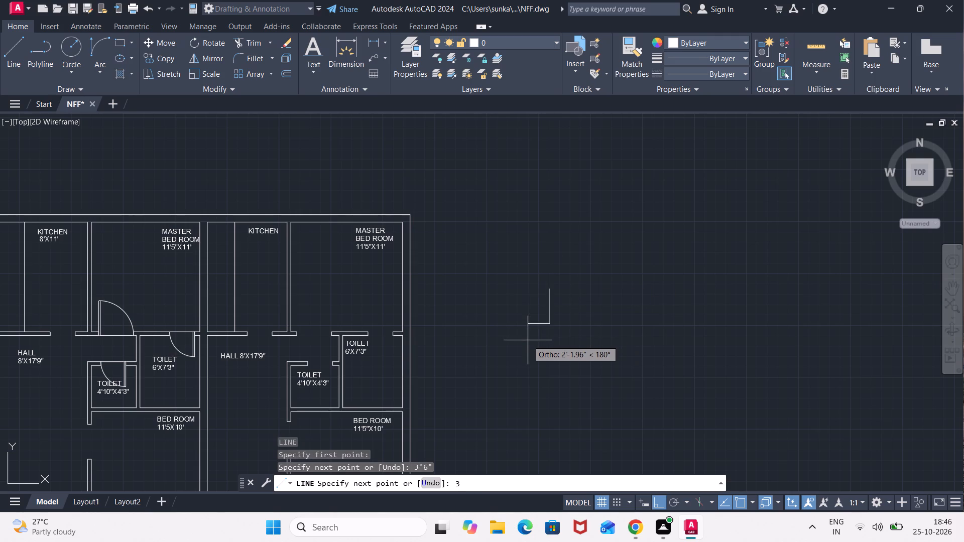
{"action": "type", "text": "'6\""}
{"action": "key", "text": "Return"}
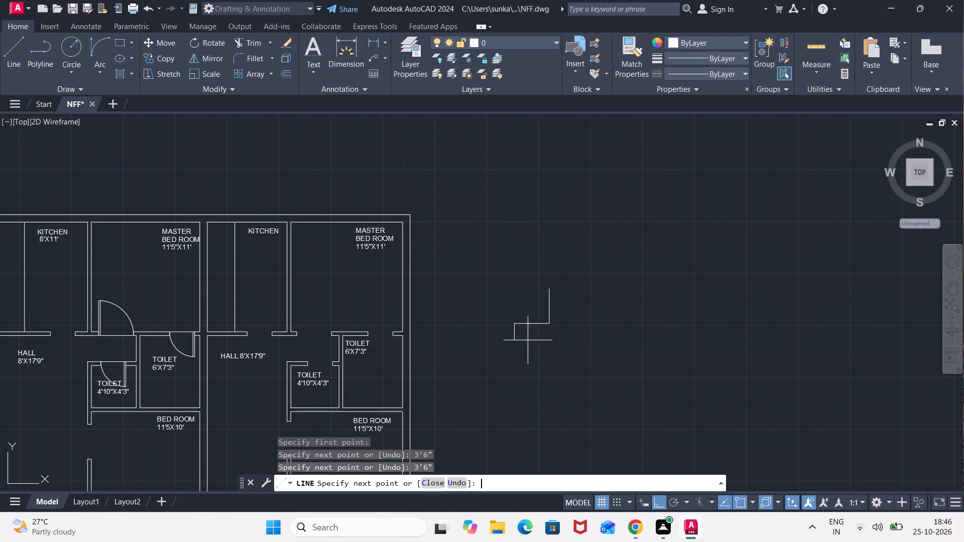
{"action": "key", "text": "Escape"}
Offset the new vertical 3'6" line 2" to the west to form the door leaf.
{"action": "key", "text": "o"}
{"action": "key", "text": "Return"}
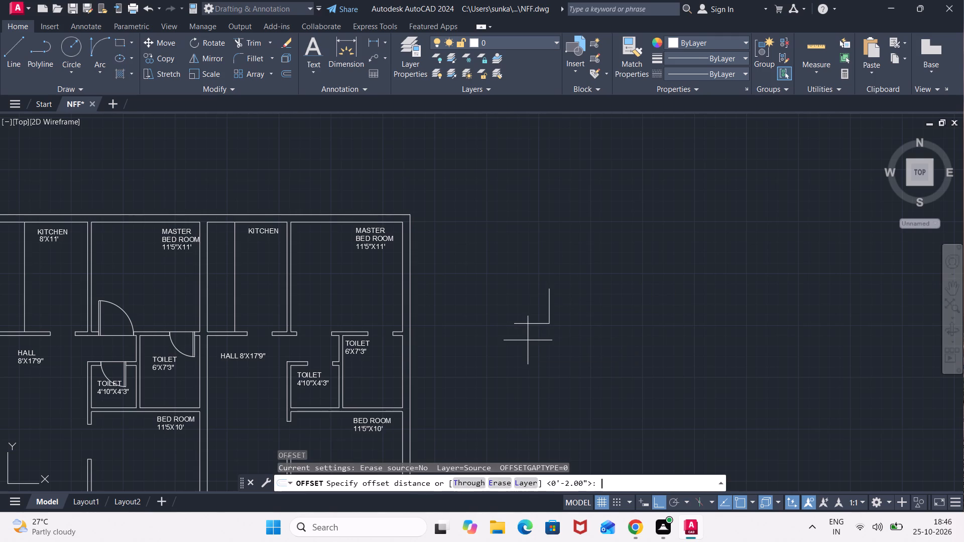
{"action": "key", "text": "Return"}
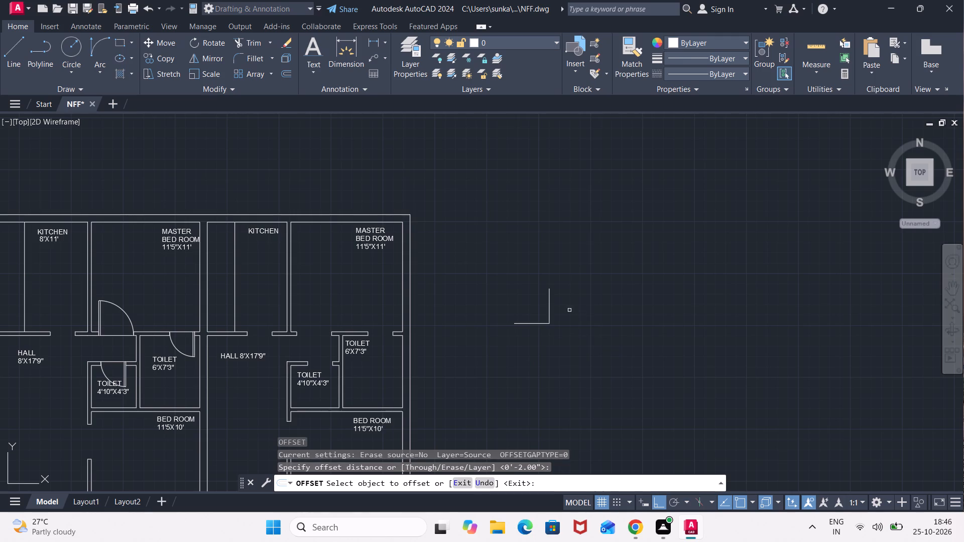
{"action": "scroll", "coordinate": [543, 306], "scroll_direction": "up", "scroll_amount": 1}
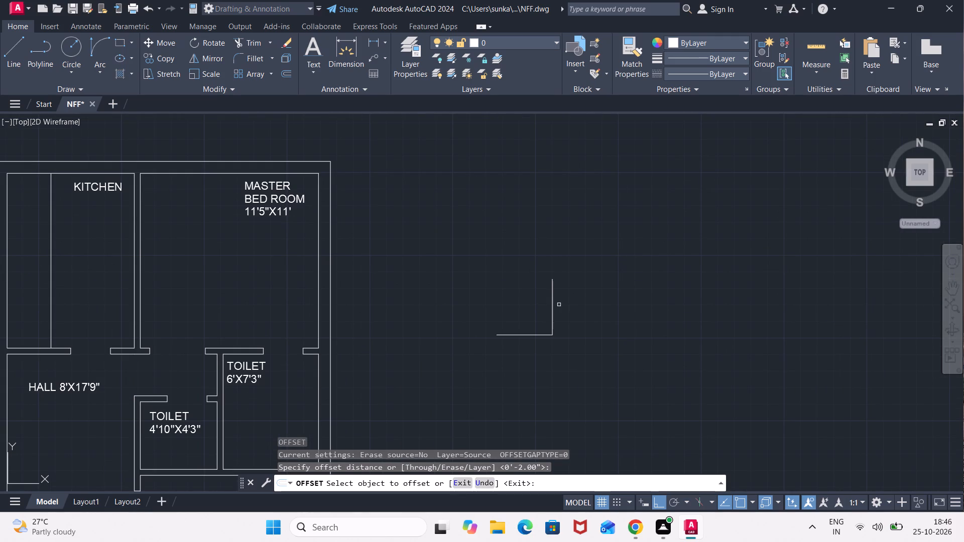
{"action": "left_click", "coordinate": [553, 313]}
{"action": "left_click", "coordinate": [508, 330]}
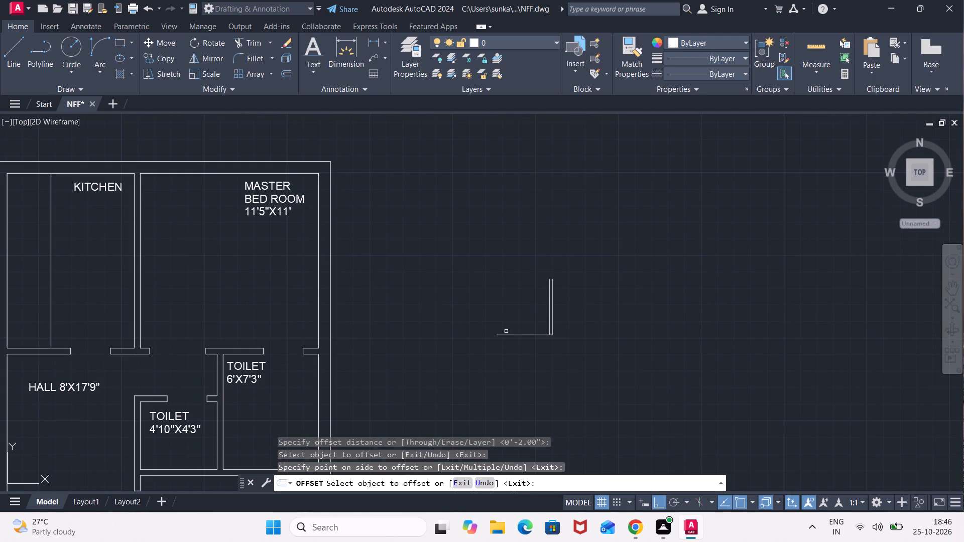
{"action": "key", "text": "Escape"}
Draw a start-end-direction arc from the leaf's top end to the horizontal line's west end, bulging northwest as the door swing.
{"action": "left_click", "coordinate": [94, 72]}
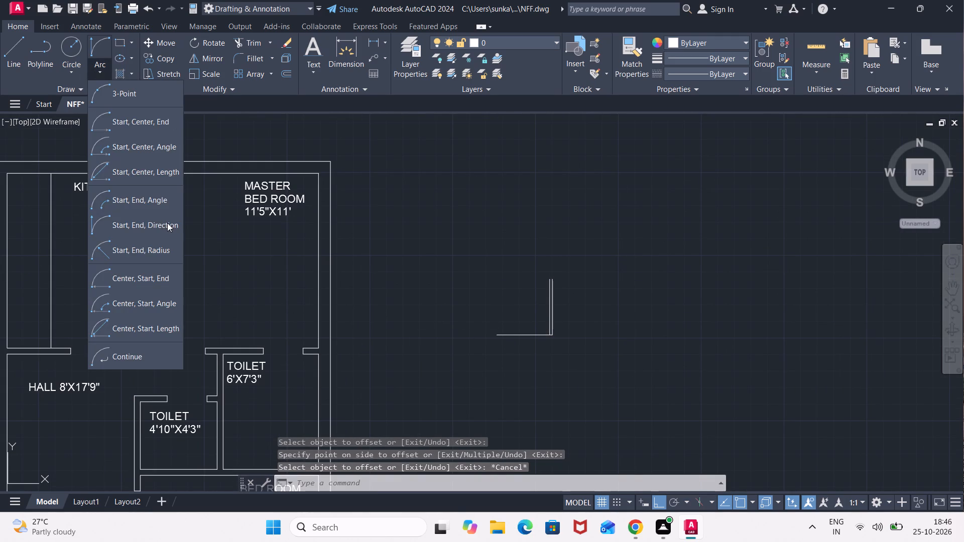
{"action": "left_click", "coordinate": [167, 223]}
{"action": "scroll", "coordinate": [555, 263], "scroll_direction": "up", "scroll_amount": 1}
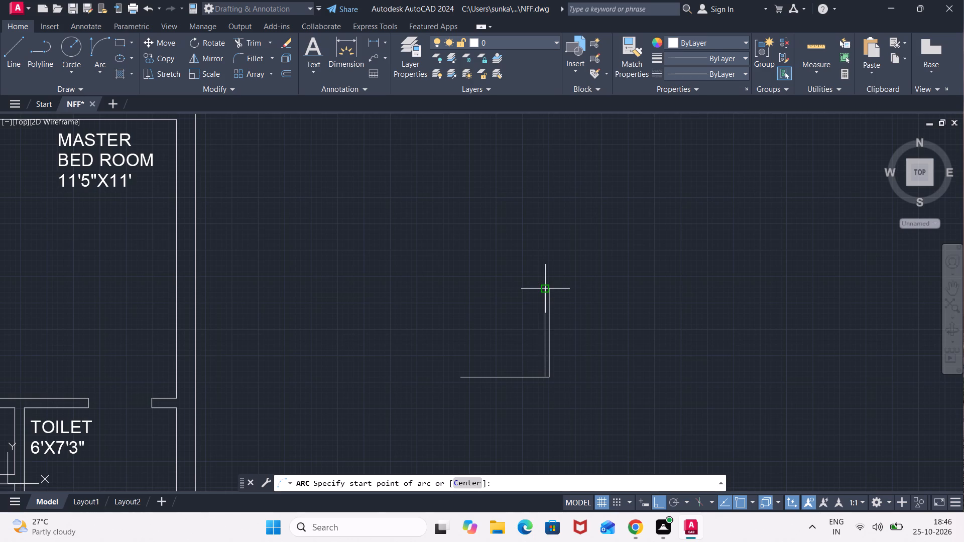
{"action": "left_click", "coordinate": [552, 287]}
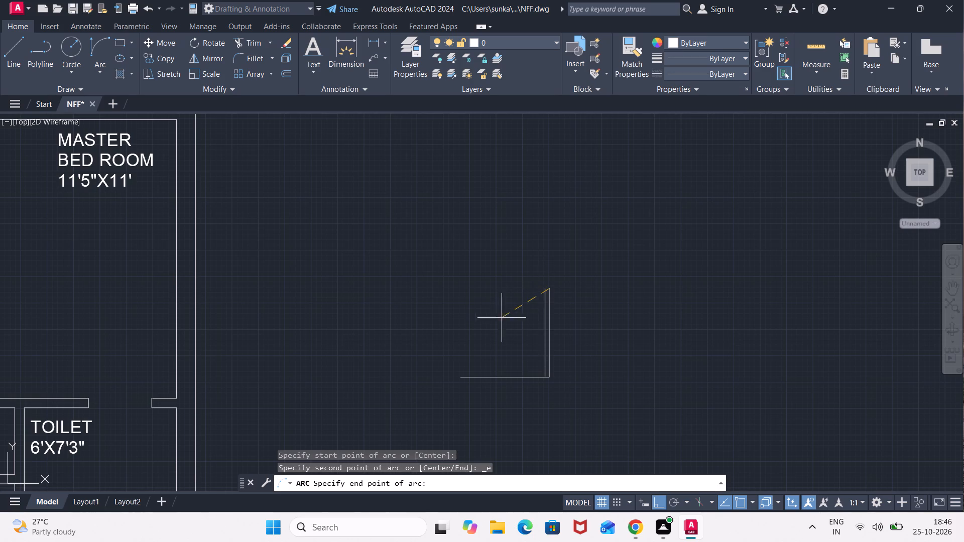
{"action": "left_click", "coordinate": [463, 373]}
{"action": "left_click", "coordinate": [446, 333]}
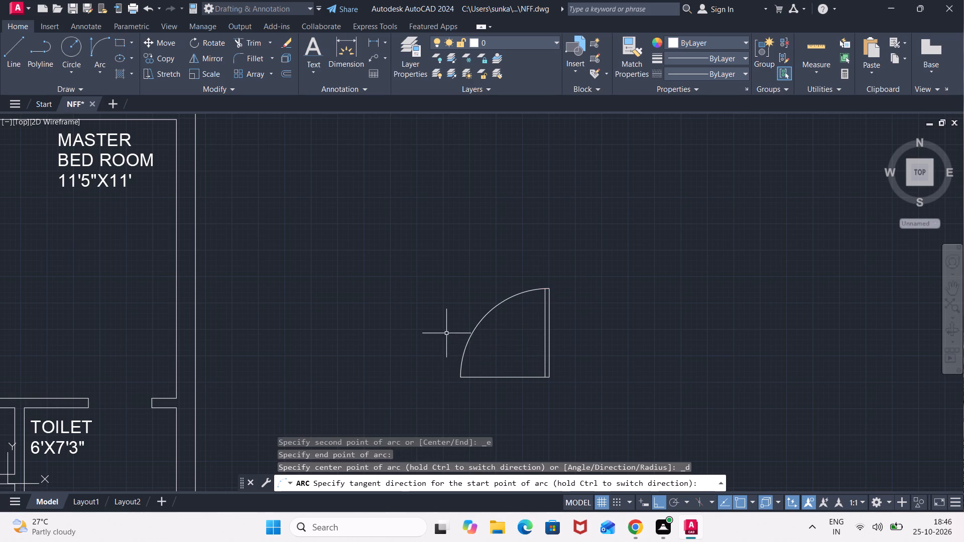
Move the 3'6" door by its bottom east corner onto the east jamb of the eastern MASTER BED ROOM's south wall opening.
{"action": "left_click", "coordinate": [574, 265]}
{"action": "left_click", "coordinate": [438, 398]}
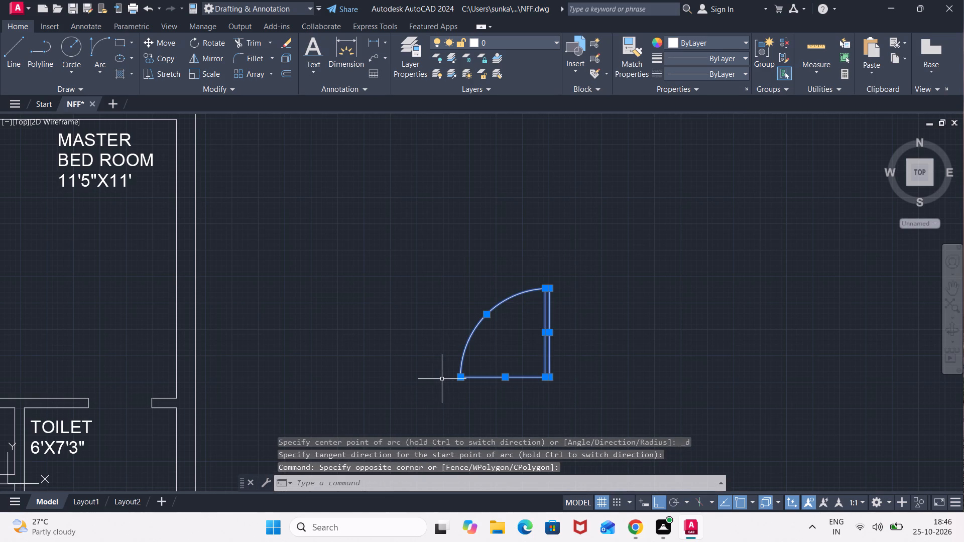
{"action": "key", "text": "m"}
{"action": "key", "text": "Return"}
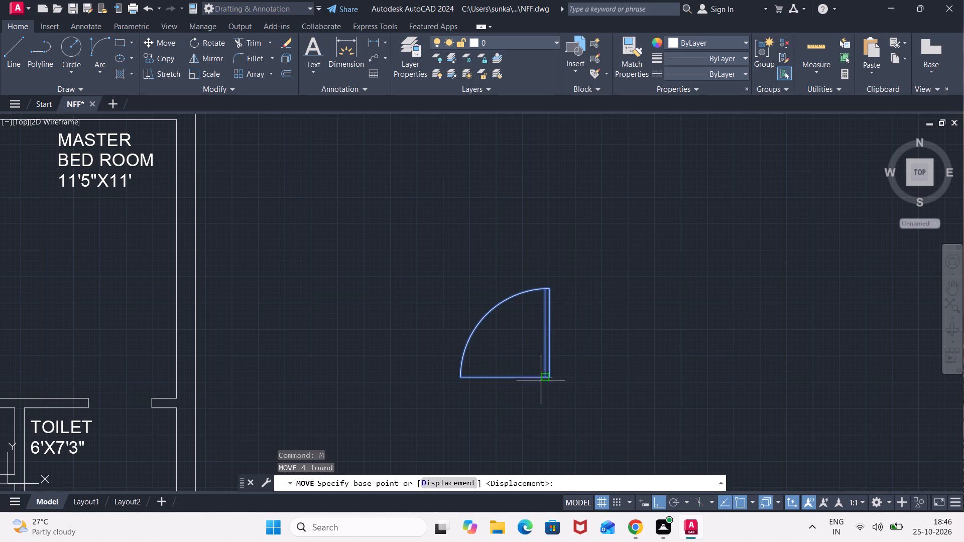
{"action": "left_click", "coordinate": [551, 380]}
{"action": "scroll", "coordinate": [299, 435], "scroll_direction": "down", "scroll_amount": 1}
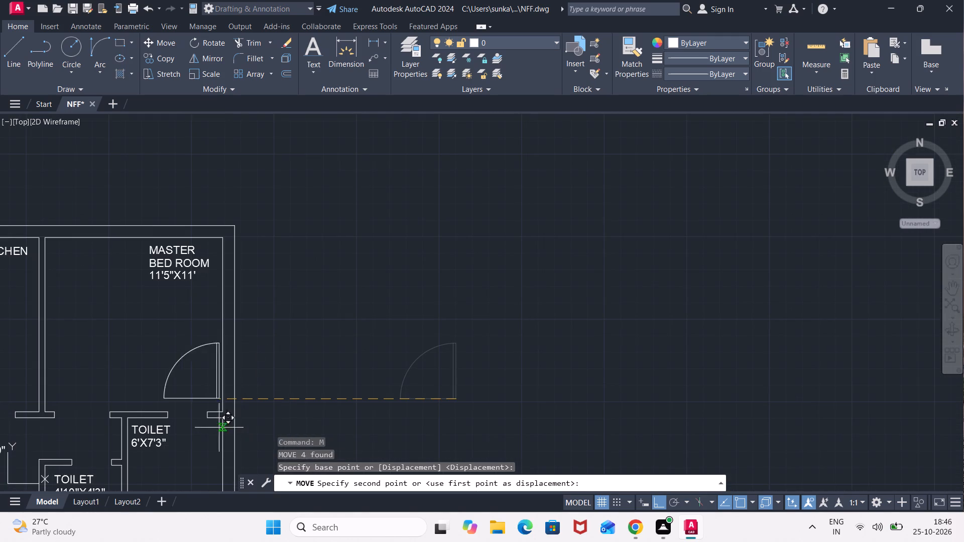
{"action": "scroll", "coordinate": [115, 426], "scroll_direction": "up", "scroll_amount": 2}
{"action": "left_click", "coordinate": [100, 413]}
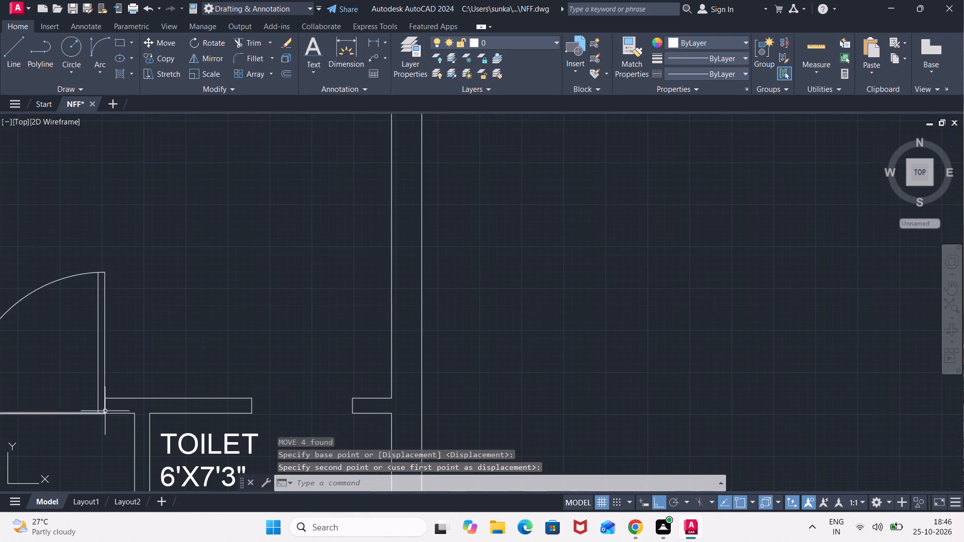
Draw two perpendicular 2'6" lines outside the plan's east wall, one running east and one going south from its east end.
{"action": "scroll", "coordinate": [163, 400], "scroll_direction": "down", "scroll_amount": 2}
{"action": "scroll", "coordinate": [346, 372], "scroll_direction": "down", "scroll_amount": 1}
{"action": "middle_click_drag", "start_coordinate": [371, 371], "coordinate": [267, 309]}
{"action": "key", "text": "l"}
{"action": "key", "text": "Return"}
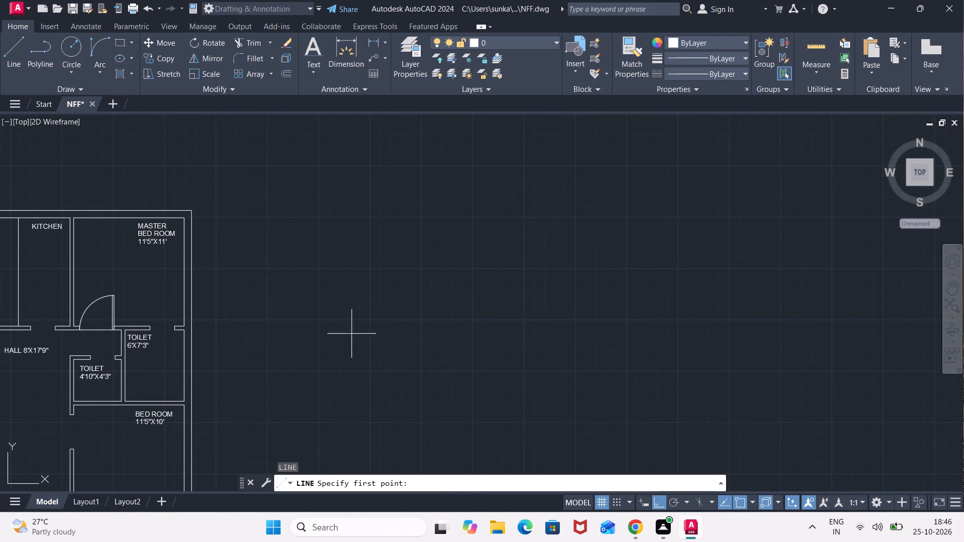
{"action": "left_click", "coordinate": [287, 368]}
{"action": "type", "text": "2'6\""}
{"action": "key", "text": "Return"}
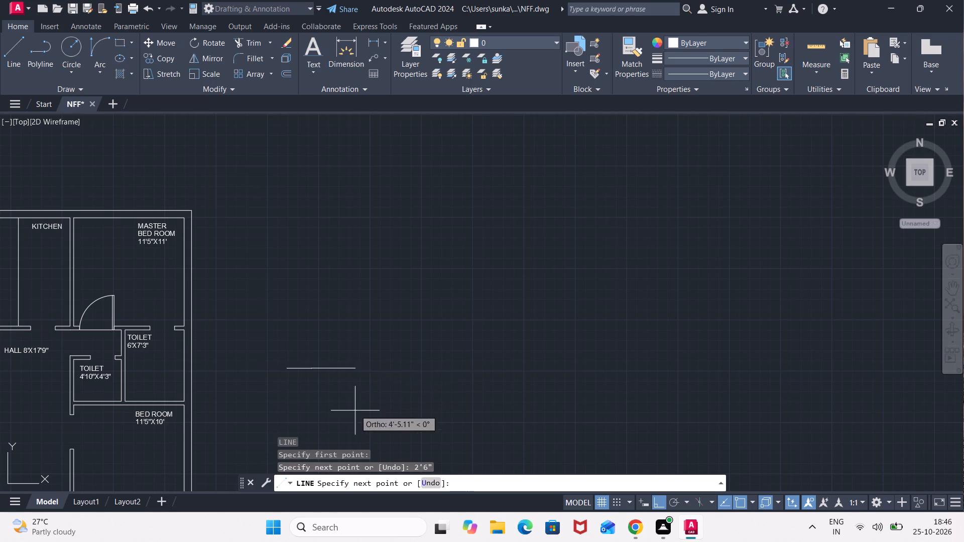
{"action": "type", "text": "2'"}
{"action": "type", "text": "66"}
{"action": "key", "text": "BackSpace"}
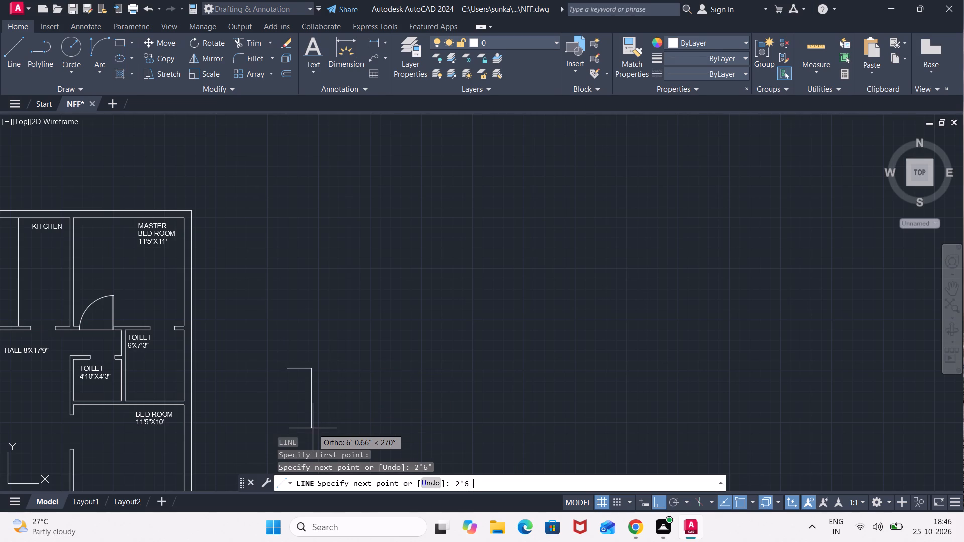
{"action": "key", "text": "shift+quotedbl"}
{"action": "key", "text": "Return"}
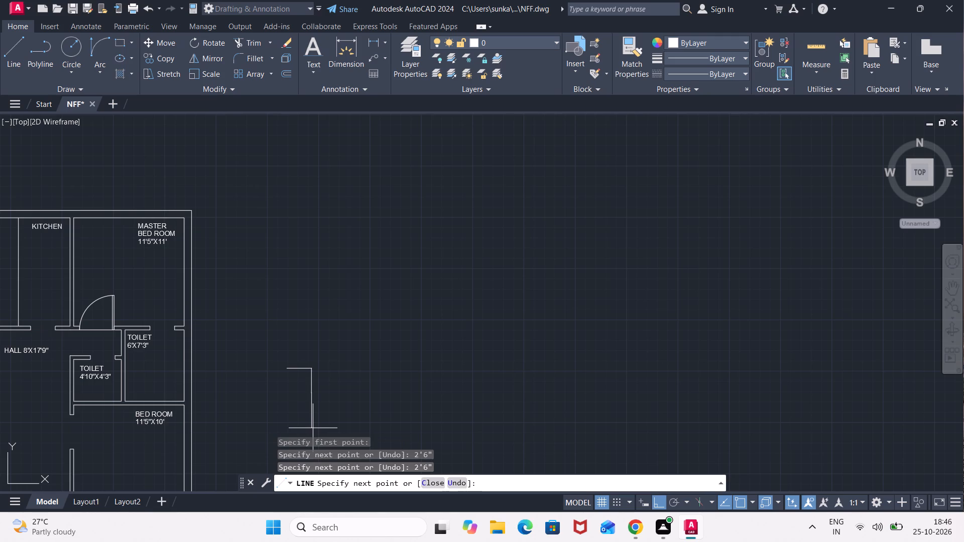
{"action": "key", "text": "Escape"}
Offset the new vertical 2'6" line 2" to the west to form the small door's leaf.
{"action": "scroll", "coordinate": [299, 403], "scroll_direction": "up", "scroll_amount": 2}
{"action": "key", "text": "o"}
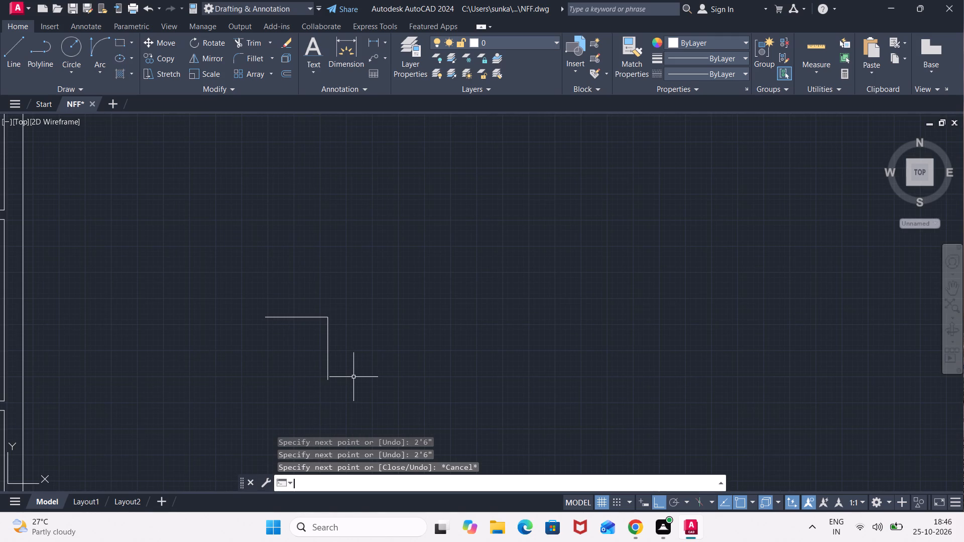
{"action": "key", "text": "Return"}
{"action": "key", "text": "Return"}
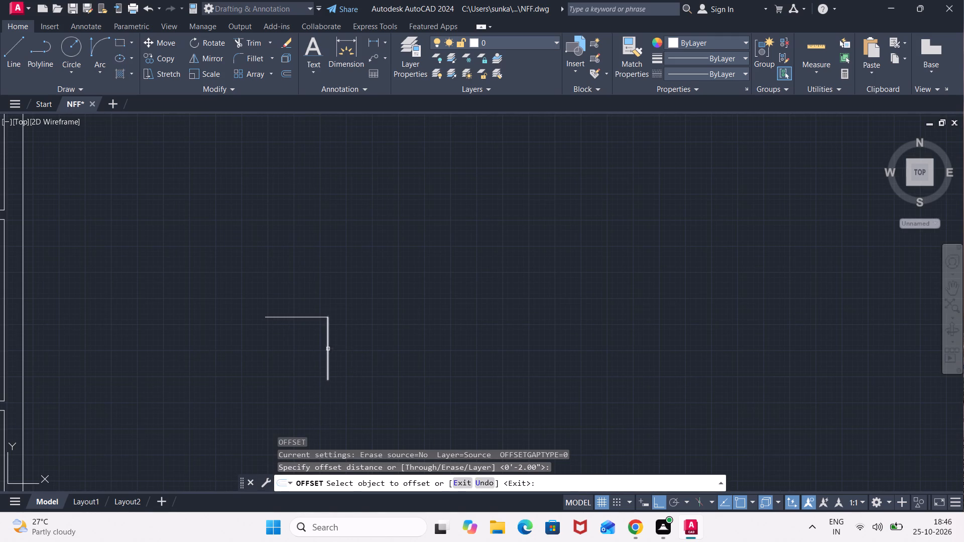
{"action": "left_click", "coordinate": [326, 347]}
{"action": "left_click", "coordinate": [266, 369]}
Draw a start-end-direction arc from the 2'6" leaf's bottom end to the horizontal line's west end, bulging southwest as the door swing.
{"action": "left_click", "coordinate": [94, 71]}
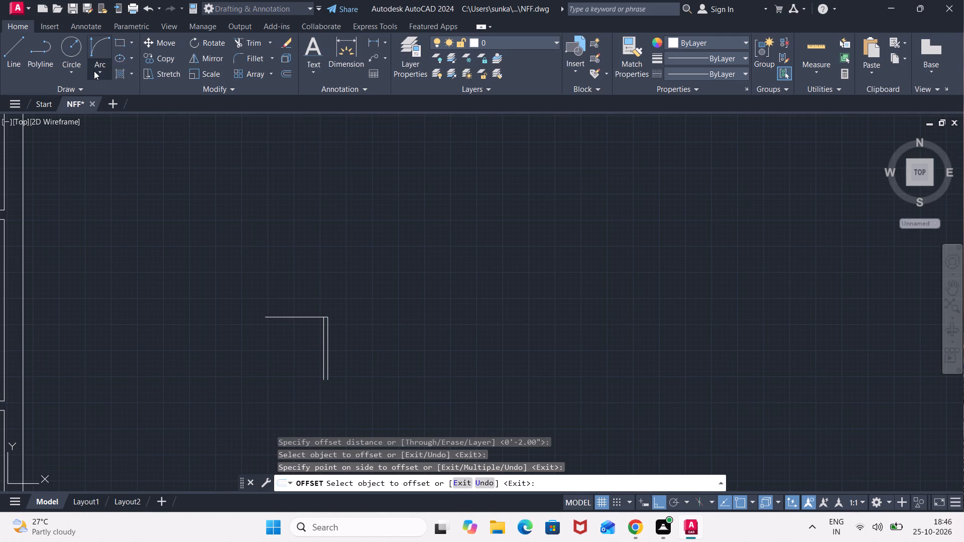
{"action": "left_click", "coordinate": [129, 225]}
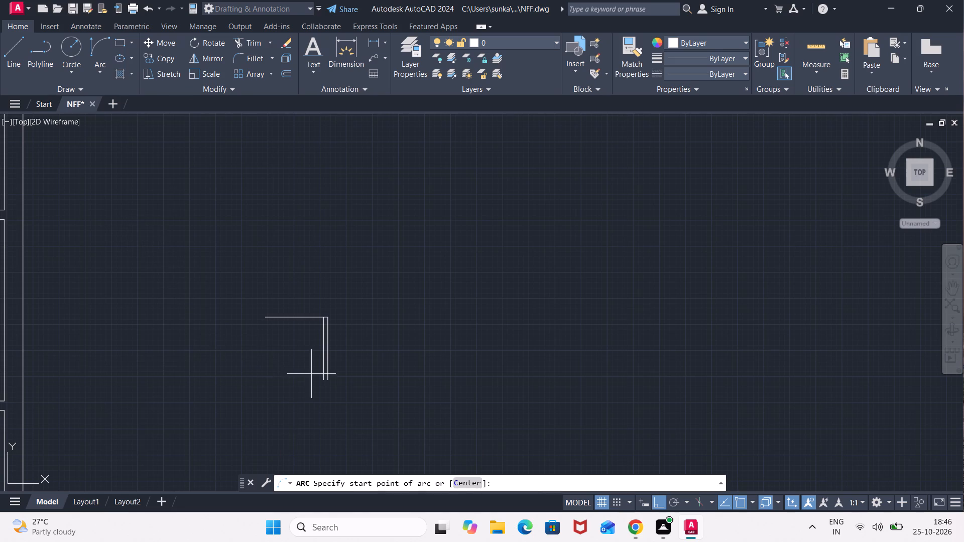
{"action": "scroll", "coordinate": [312, 374], "scroll_direction": "up", "scroll_amount": 2}
{"action": "left_click", "coordinate": [351, 388]}
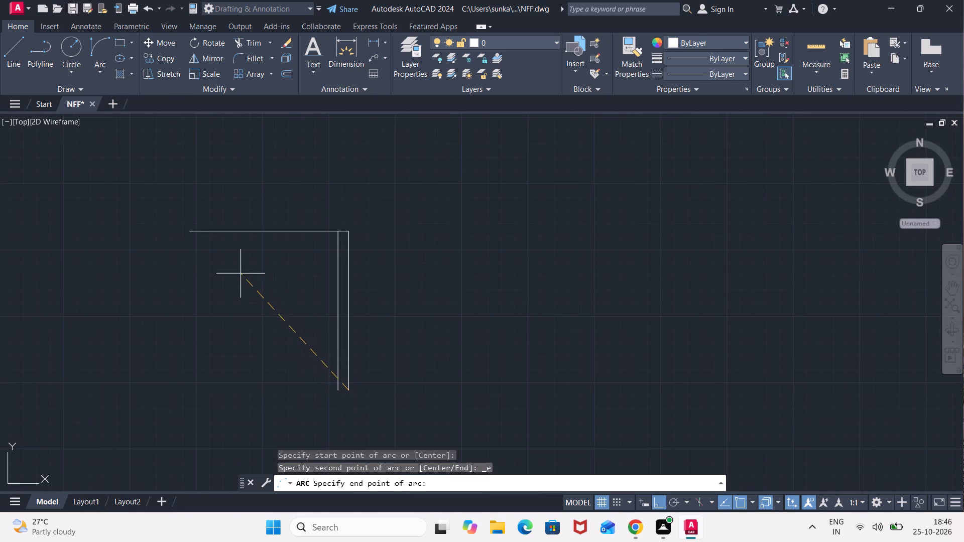
{"action": "left_click", "coordinate": [191, 231]}
{"action": "left_click", "coordinate": [183, 294]}
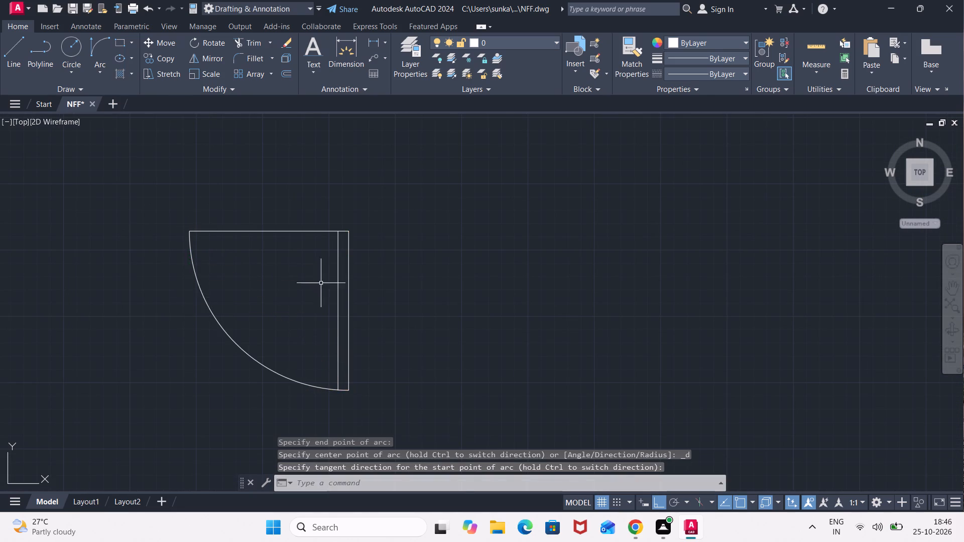
Move the 2'6" door by its top east corner onto the east jamb of the eastern 6'X7'3" TOILET's north opening.
{"action": "scroll", "coordinate": [358, 267], "scroll_direction": "down", "scroll_amount": 1}
{"action": "left_click", "coordinate": [367, 228]}
{"action": "left_click", "coordinate": [210, 379]}
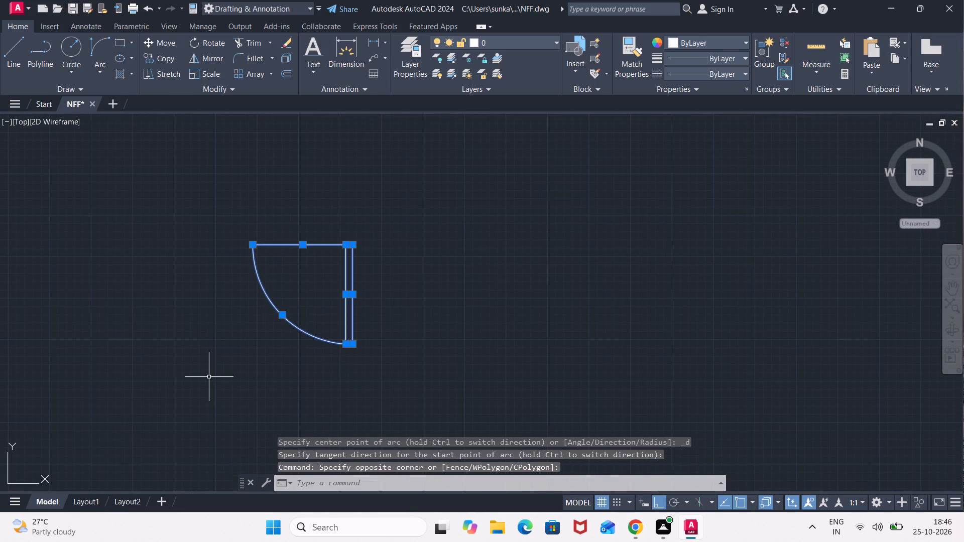
{"action": "key", "text": "m"}
{"action": "key", "text": "Return"}
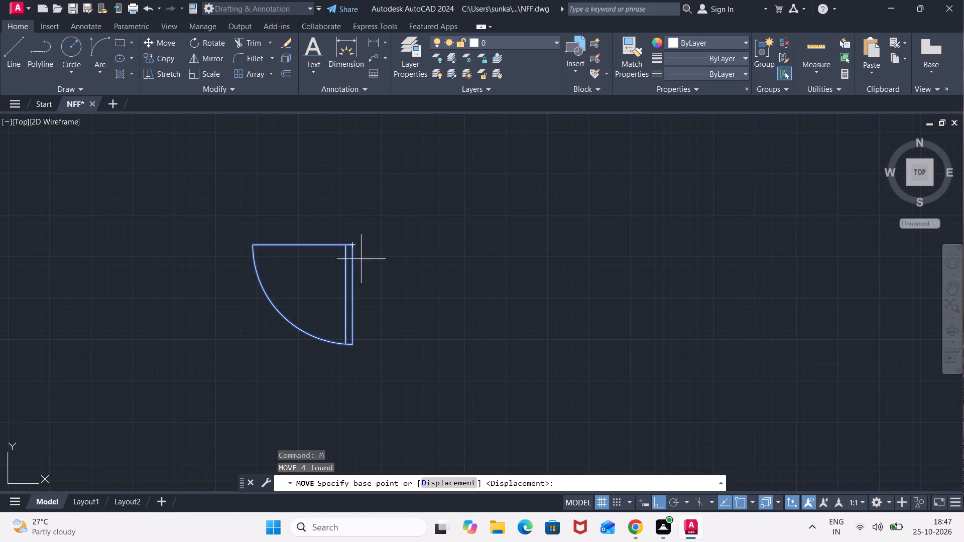
{"action": "left_click", "coordinate": [354, 243]}
{"action": "scroll", "coordinate": [257, 276], "scroll_direction": "down", "scroll_amount": 3}
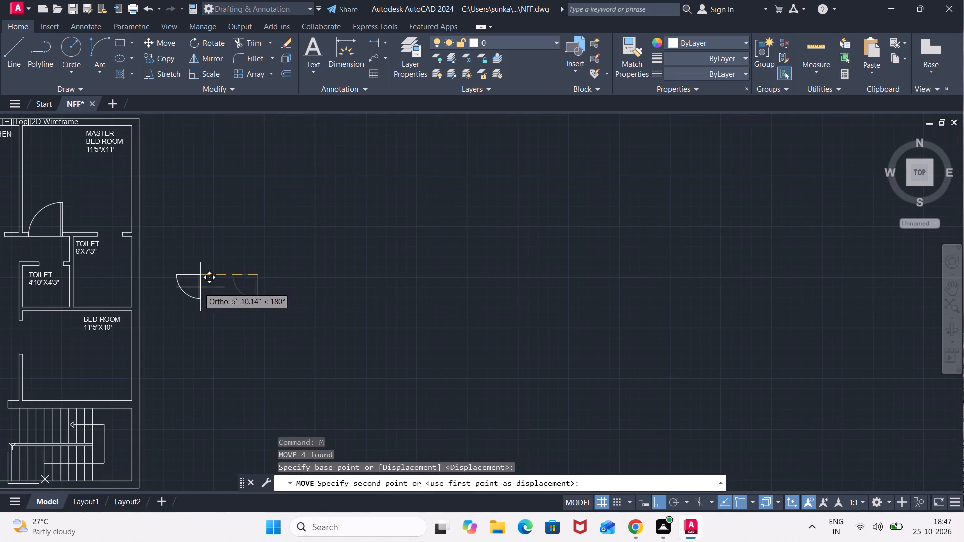
{"action": "middle_click_drag", "start_coordinate": [195, 287], "coordinate": [420, 294]}
{"action": "scroll", "coordinate": [358, 244], "scroll_direction": "up", "scroll_amount": 2}
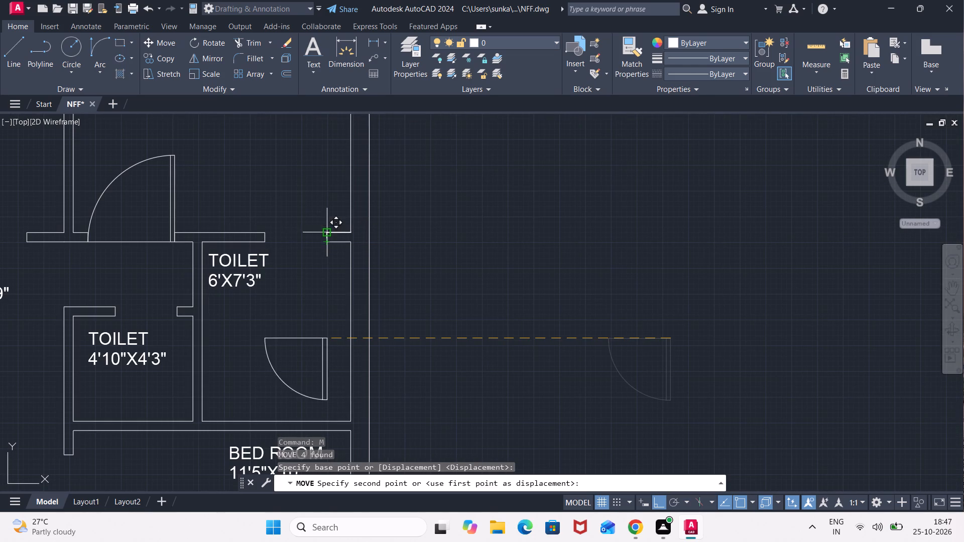
{"action": "left_click", "coordinate": [327, 232]}
Draw two perpendicular 2'6" lines outside the plan's east wall, one running east and one going south from its east end.
{"action": "scroll", "coordinate": [495, 304], "scroll_direction": "down", "scroll_amount": 1}
{"action": "key", "text": "l"}
{"action": "key", "text": "Return"}
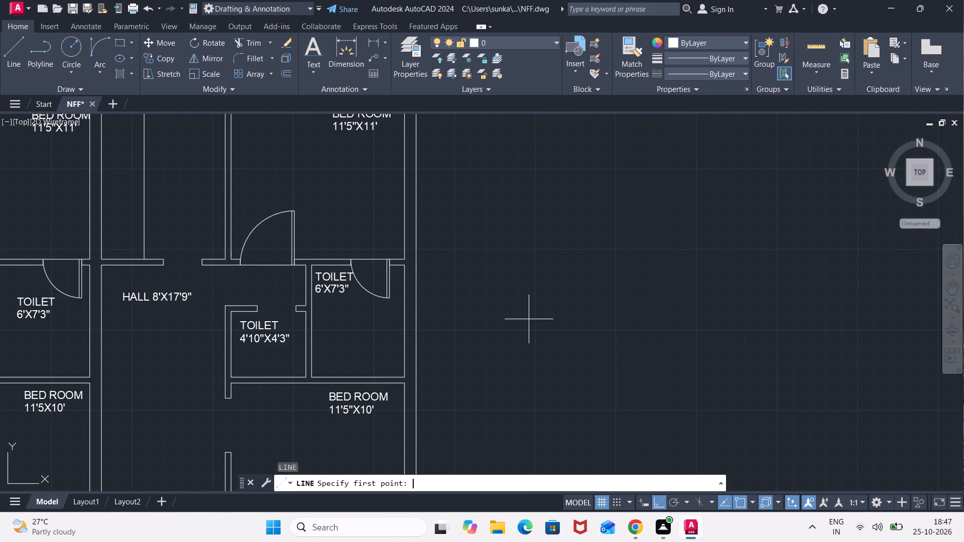
{"action": "left_click", "coordinate": [518, 313]}
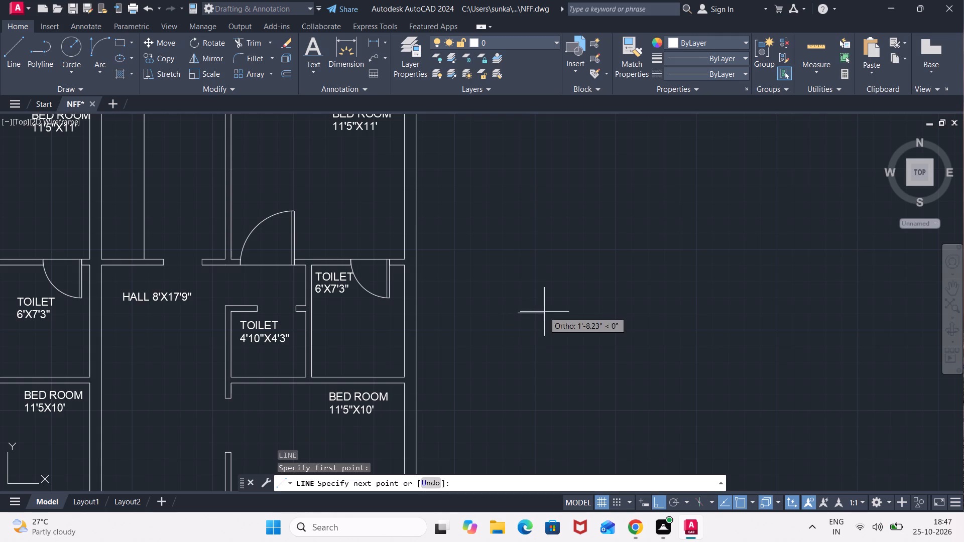
{"action": "type", "text": "2'6\""}
{"action": "key", "text": "Return"}
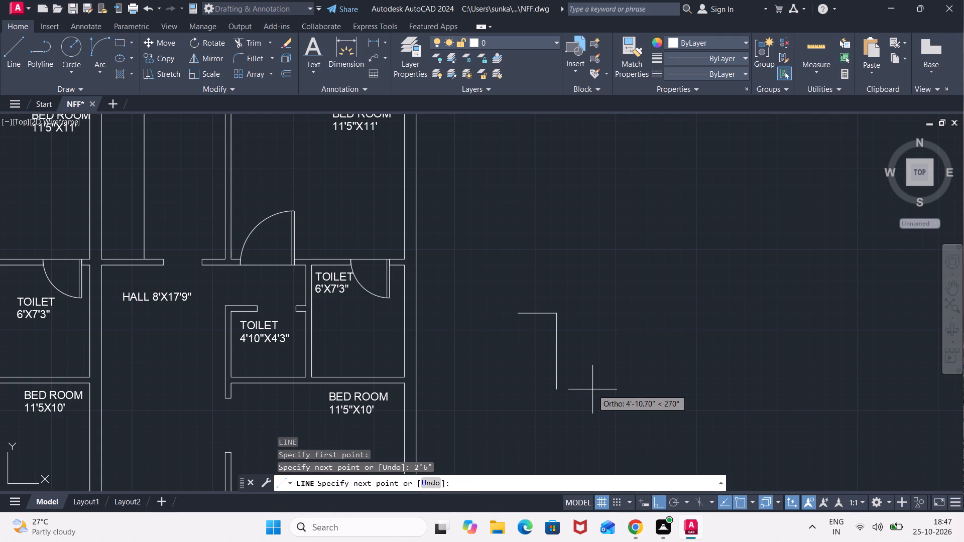
{"action": "type", "text": "2'"}
{"action": "type", "text": "6\""}
{"action": "key", "text": "Return"}
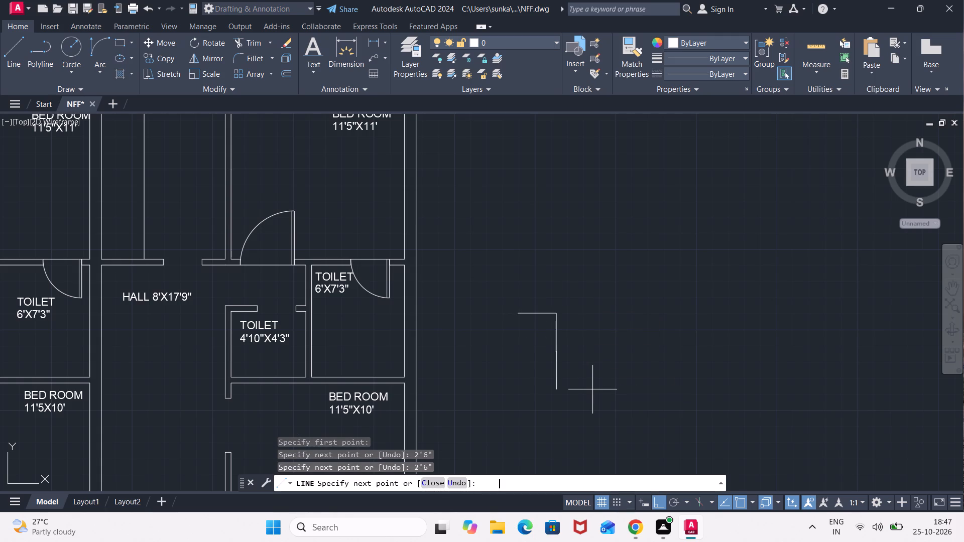
{"action": "key", "text": "Escape"}
Offset the new vertical 2'6" line 2" to the west to form the door leaf.
{"action": "key", "text": "o"}
{"action": "key", "text": "Return"}
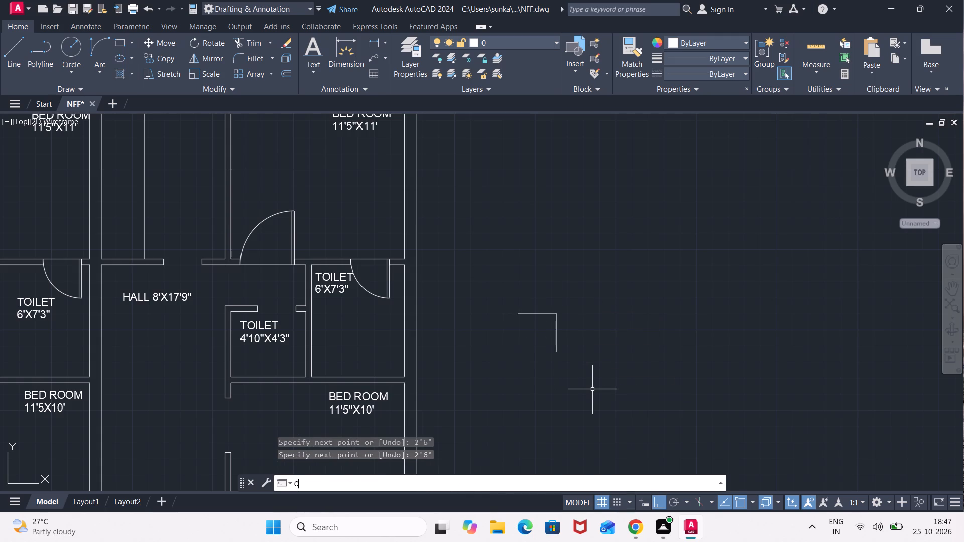
{"action": "key", "text": "Return"}
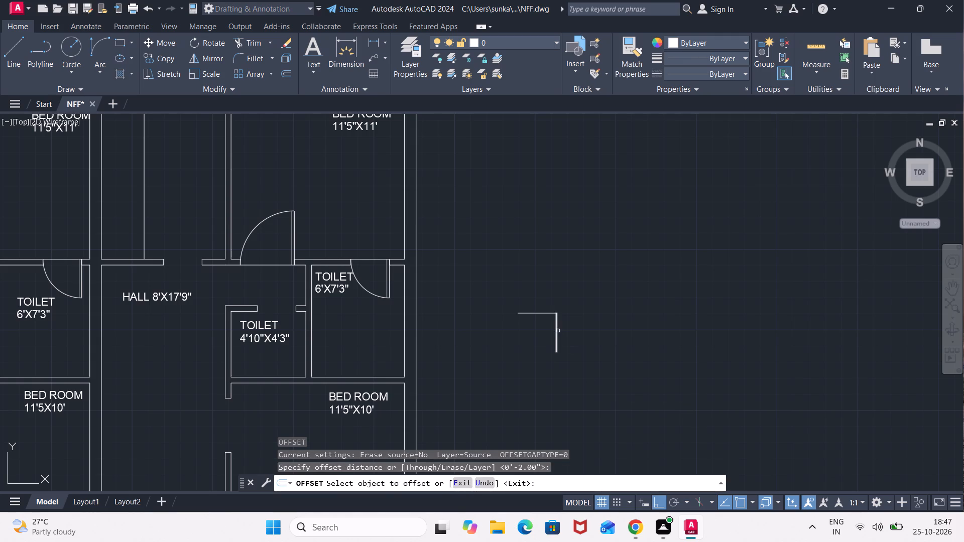
{"action": "left_click", "coordinate": [558, 329]}
{"action": "left_click", "coordinate": [517, 345]}
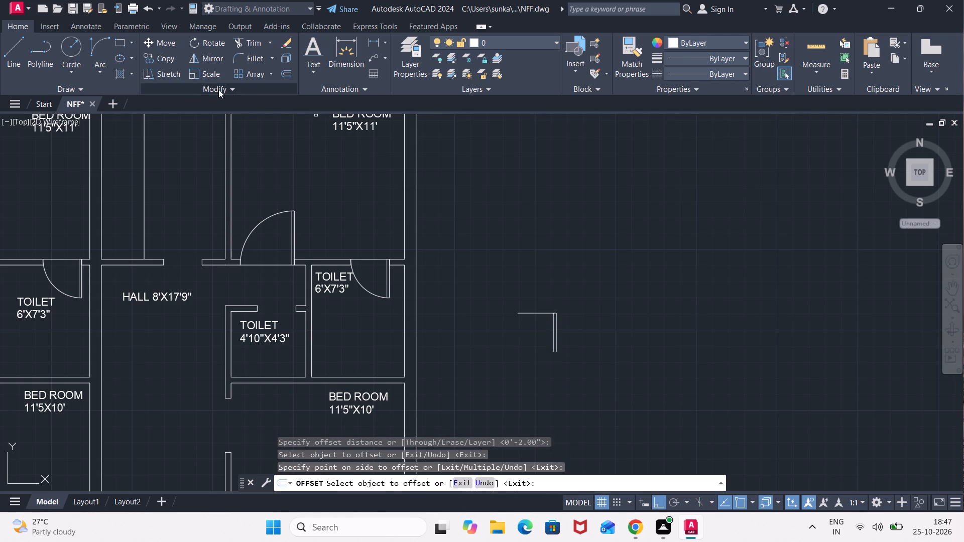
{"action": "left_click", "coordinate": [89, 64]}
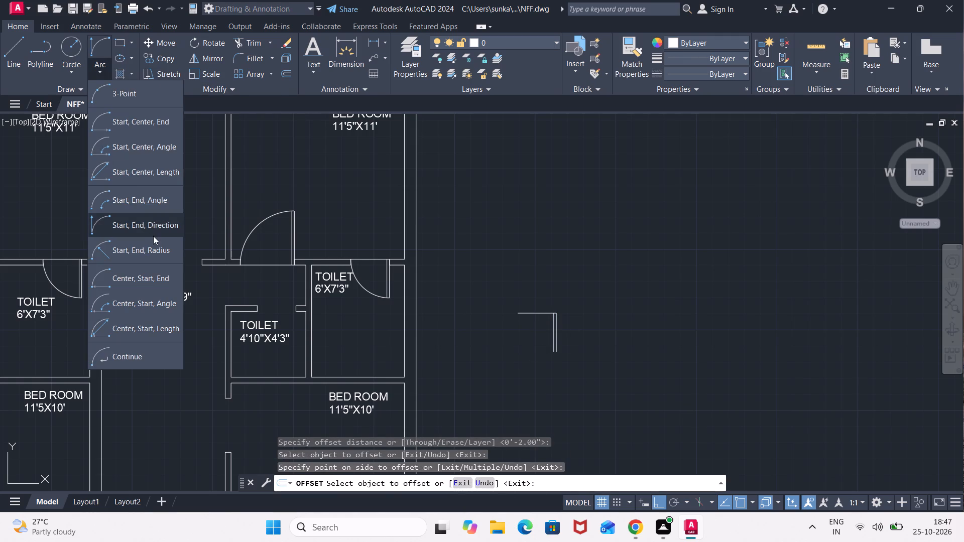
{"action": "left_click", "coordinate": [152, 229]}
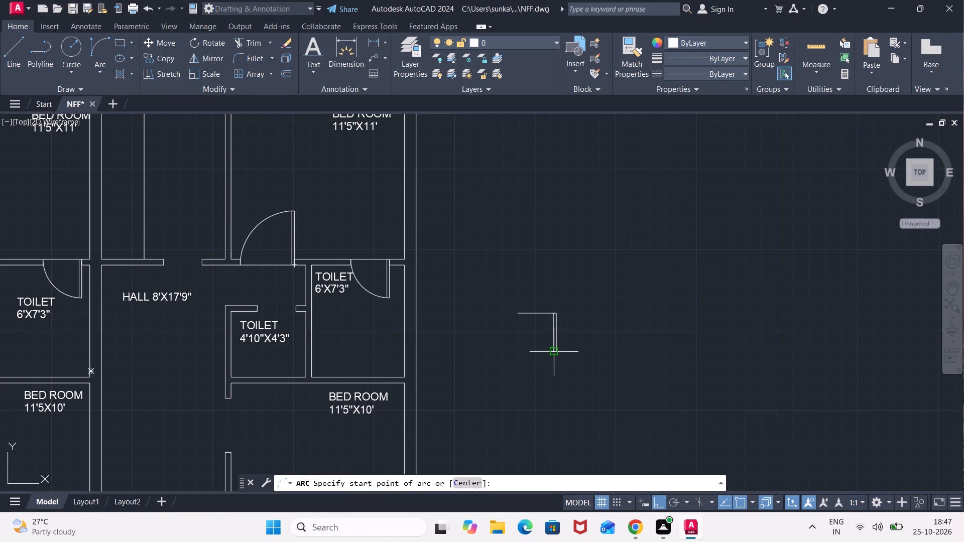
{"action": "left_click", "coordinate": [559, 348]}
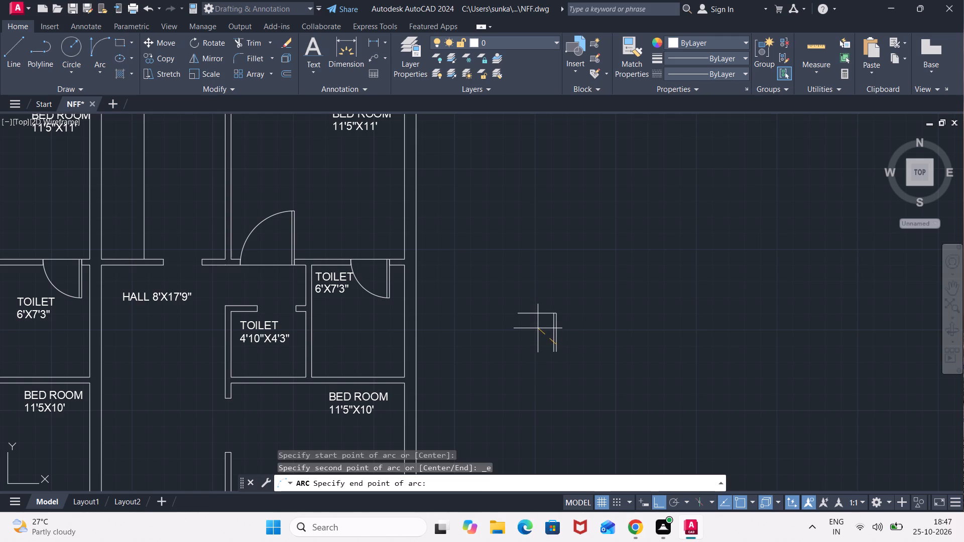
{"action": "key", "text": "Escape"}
Draw a start-end-direction arc from the outer leaf line's bottom end to the horizontal line's west end, bulging southwest as the door swing.
{"action": "left_click", "coordinate": [100, 67]}
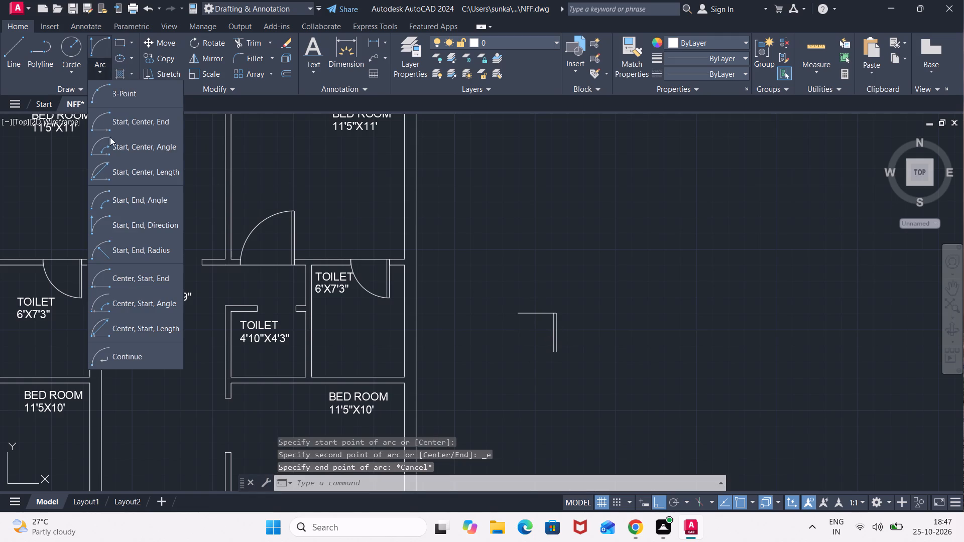
{"action": "left_click", "coordinate": [153, 232]}
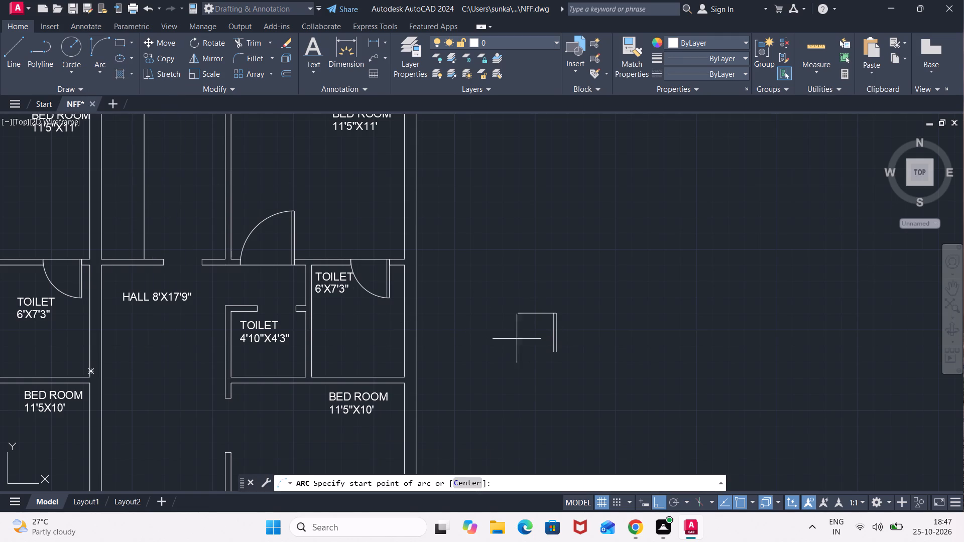
{"action": "scroll", "coordinate": [554, 344], "scroll_direction": "up", "scroll_amount": 3}
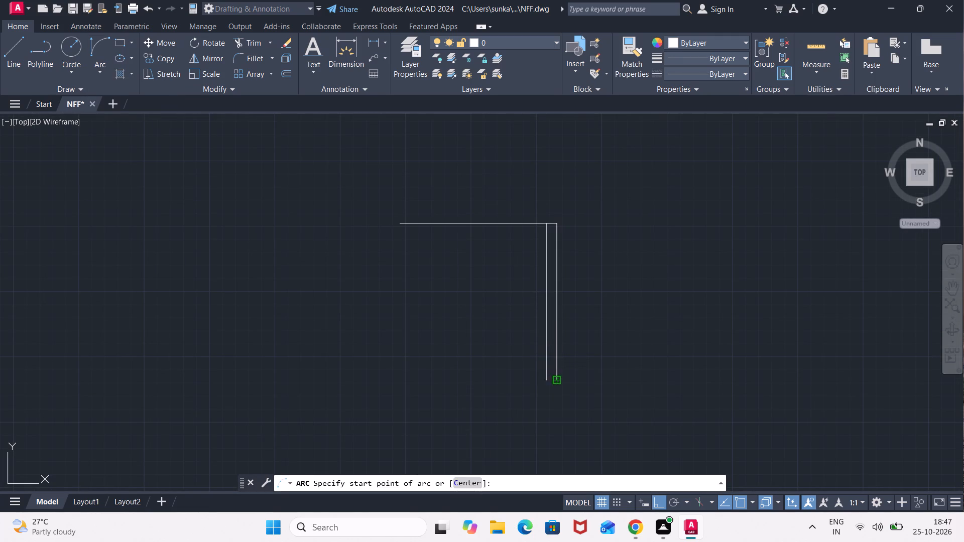
{"action": "left_click", "coordinate": [558, 382]}
{"action": "left_click", "coordinate": [403, 222]}
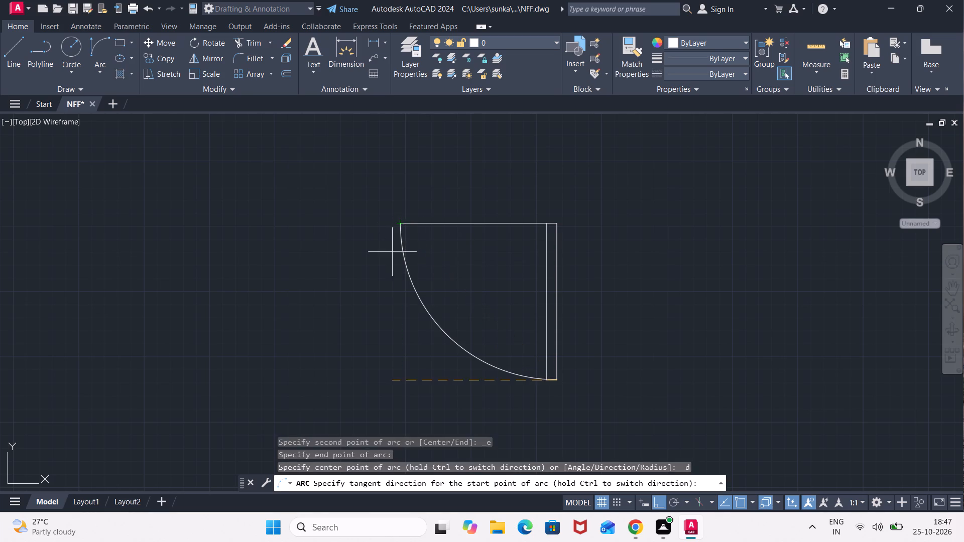
{"action": "left_click", "coordinate": [379, 284]}
Move the new 2'6" door by its top east corner onto the east jamb of the eastern 4'10"X4'3" TOILET's north opening.
{"action": "scroll", "coordinate": [564, 211], "scroll_direction": "down", "scroll_amount": 1}
{"action": "left_click_drag", "start_coordinate": [571, 205], "coordinate": [571, 216]}
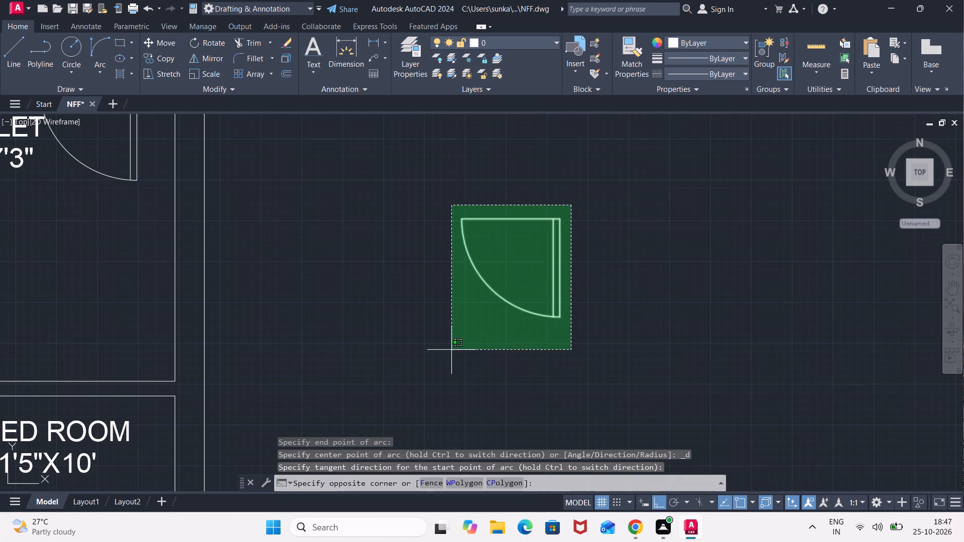
{"action": "left_click", "coordinate": [444, 347]}
{"action": "key", "text": "m"}
{"action": "key", "text": "Return"}
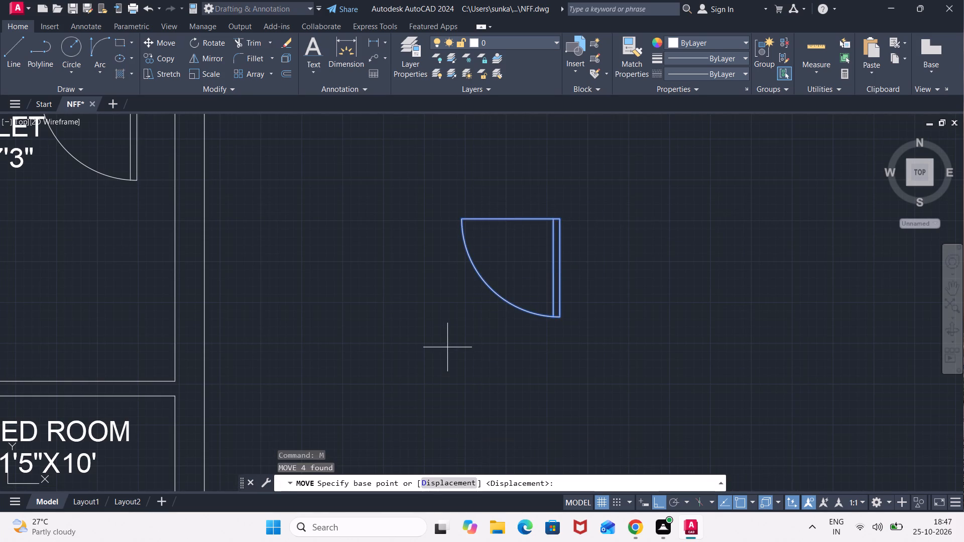
{"action": "left_click", "coordinate": [559, 216]}
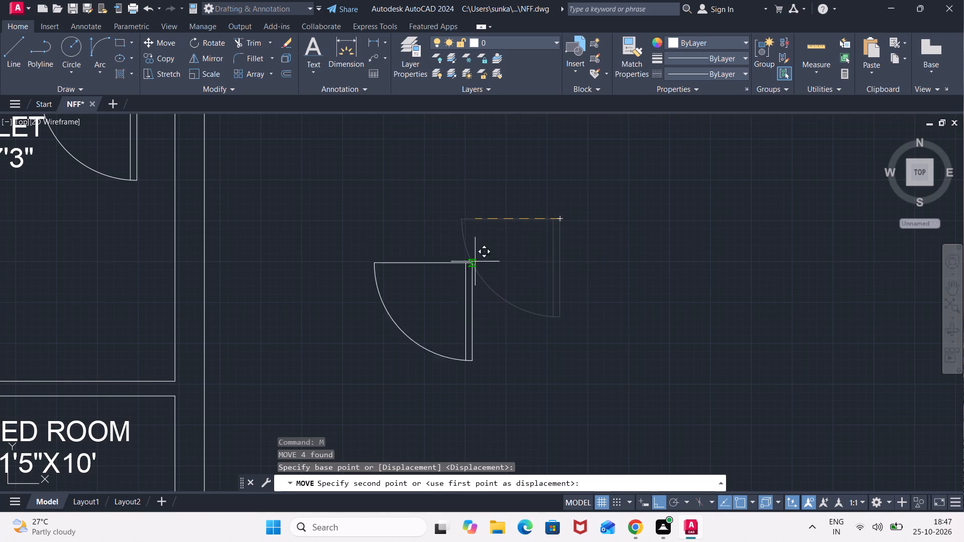
{"action": "middle_click_drag", "start_coordinate": [114, 257], "coordinate": [566, 327]}
{"action": "scroll", "coordinate": [363, 297], "scroll_direction": "up", "scroll_amount": 1}
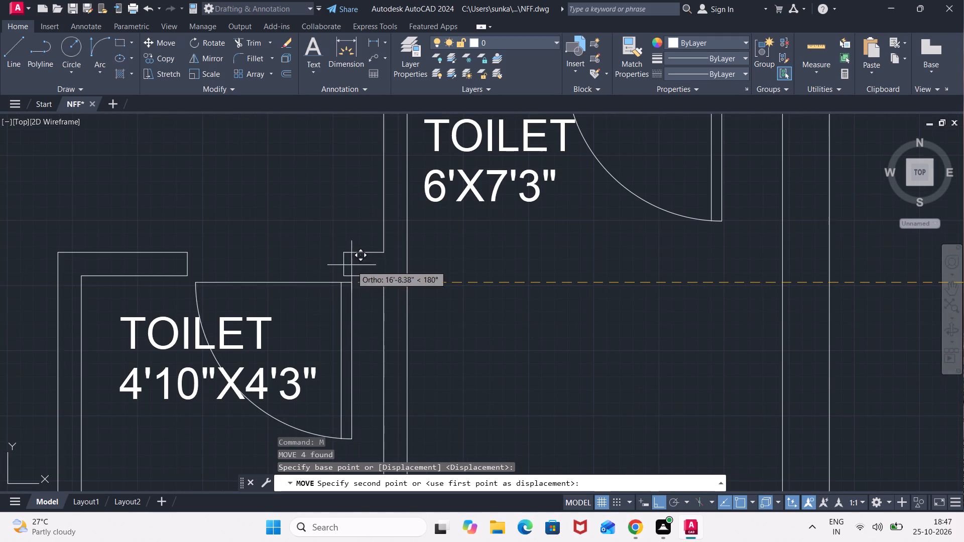
{"action": "left_click", "coordinate": [344, 253]}
Draw two perpendicular 3'6" lines outside the plan's east wall, one running west and one going south from its west end.
{"action": "scroll", "coordinate": [429, 280], "scroll_direction": "down", "scroll_amount": 3}
{"action": "middle_click_drag", "start_coordinate": [488, 299], "coordinate": [488, 188]}
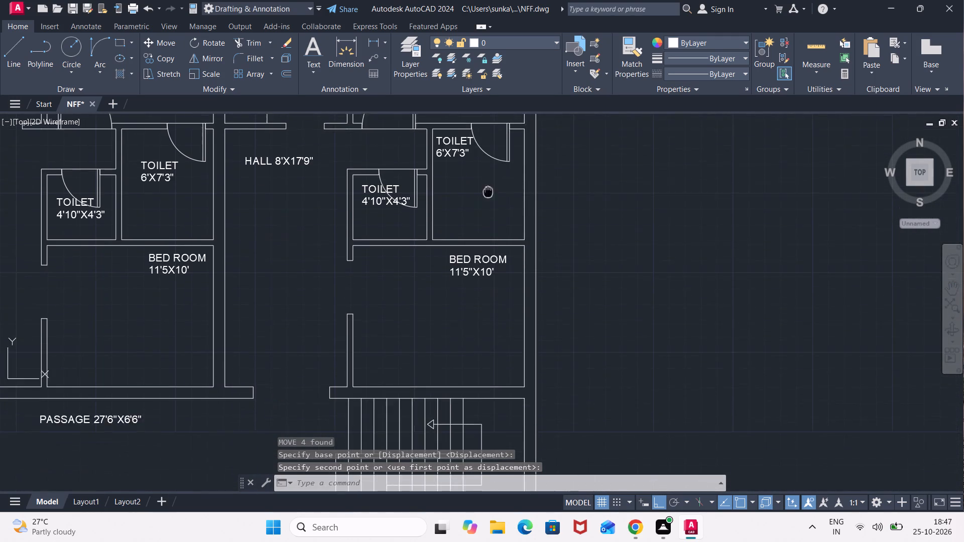
{"action": "middle_click_drag", "start_coordinate": [488, 188], "coordinate": [488, 186]}
{"action": "scroll", "coordinate": [403, 299], "scroll_direction": "down", "scroll_amount": 1}
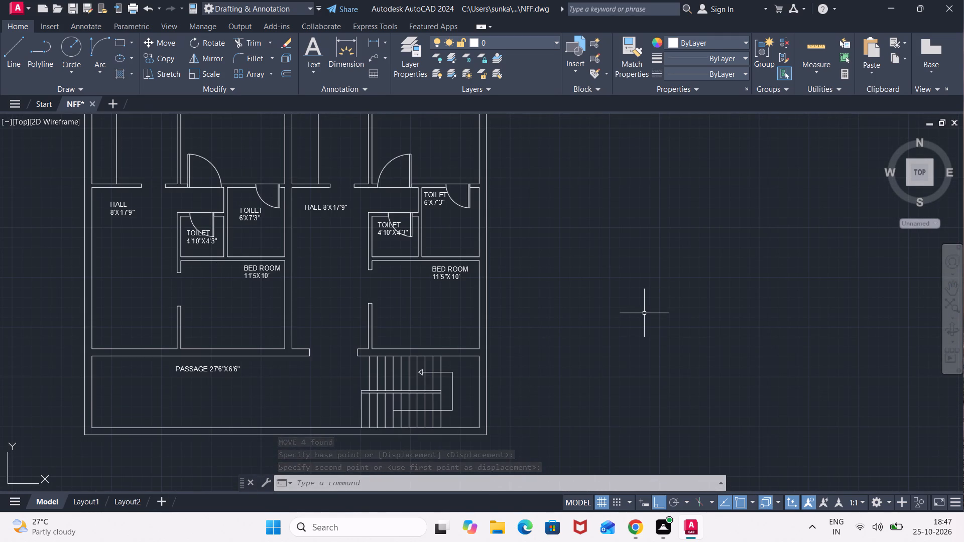
{"action": "key", "text": "l"}
{"action": "key", "text": "Return"}
{"action": "left_click", "coordinate": [601, 298]}
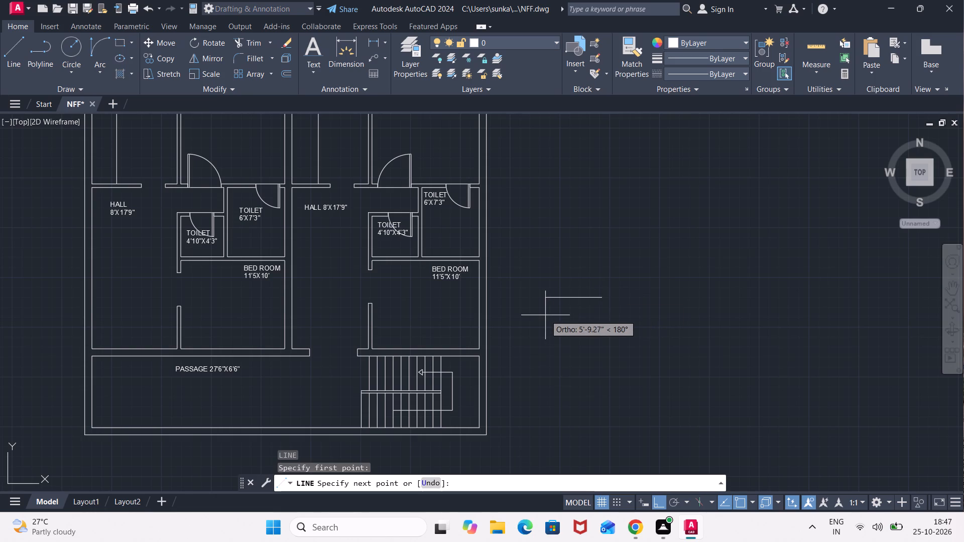
{"action": "type", "text": "3'6\""}
{"action": "key", "text": "Return"}
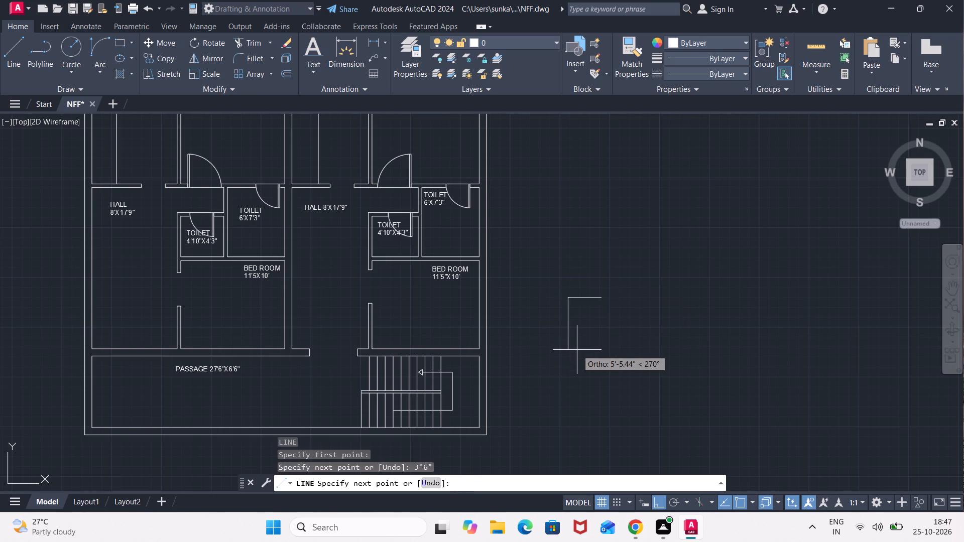
{"action": "type", "text": "3'6\""}
{"action": "key", "text": "Return"}
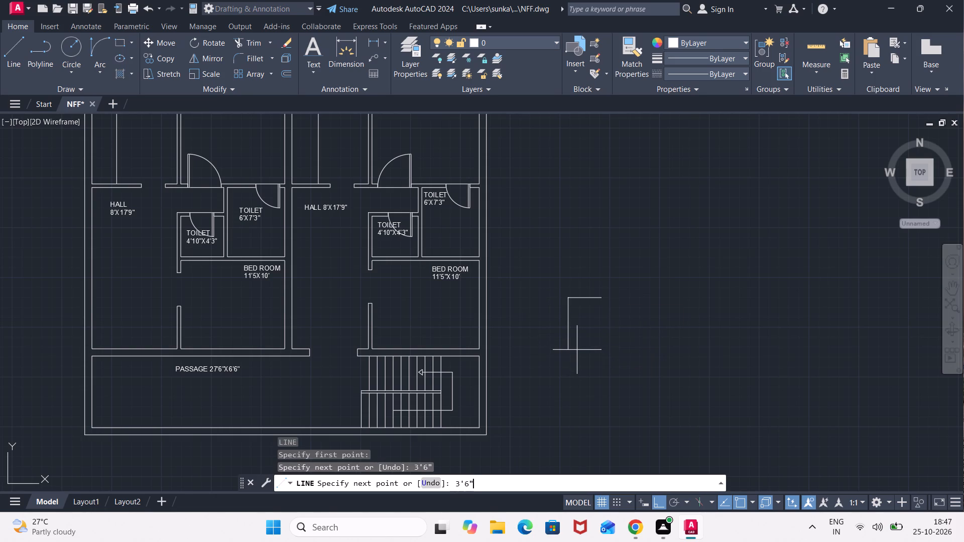
{"action": "key", "text": "Escape"}
Offset the new horizontal 3'6" line 2" to the south to form the door leaf.
{"action": "key", "text": "o"}
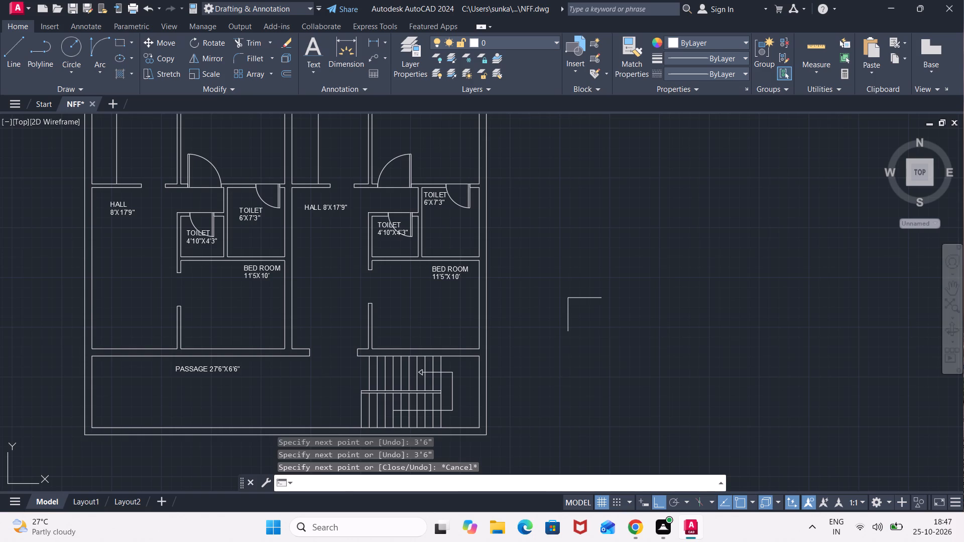
{"action": "key", "text": "Return"}
{"action": "key", "text": "Return"}
{"action": "scroll", "coordinate": [590, 308], "scroll_direction": "up", "scroll_amount": 1}
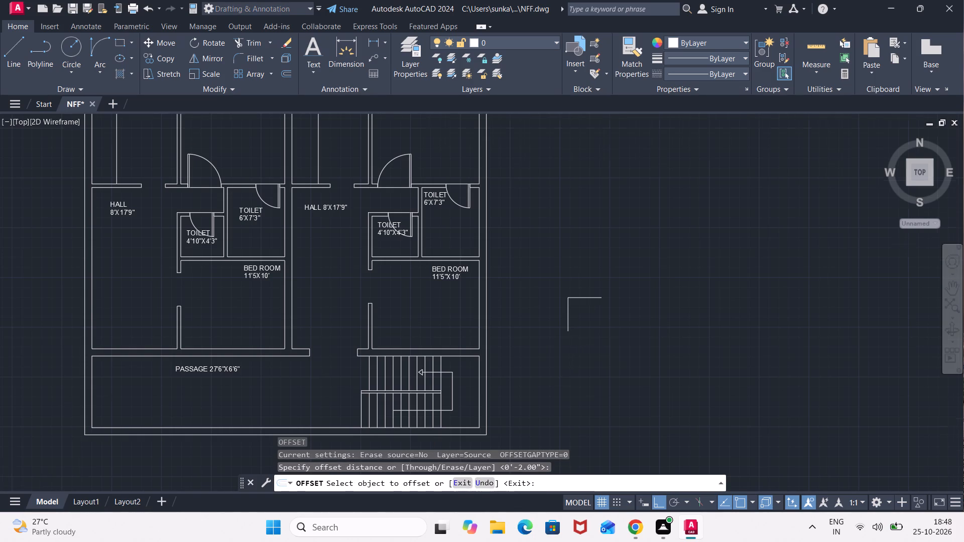
{"action": "left_click", "coordinate": [585, 290]}
{"action": "left_click", "coordinate": [593, 324]}
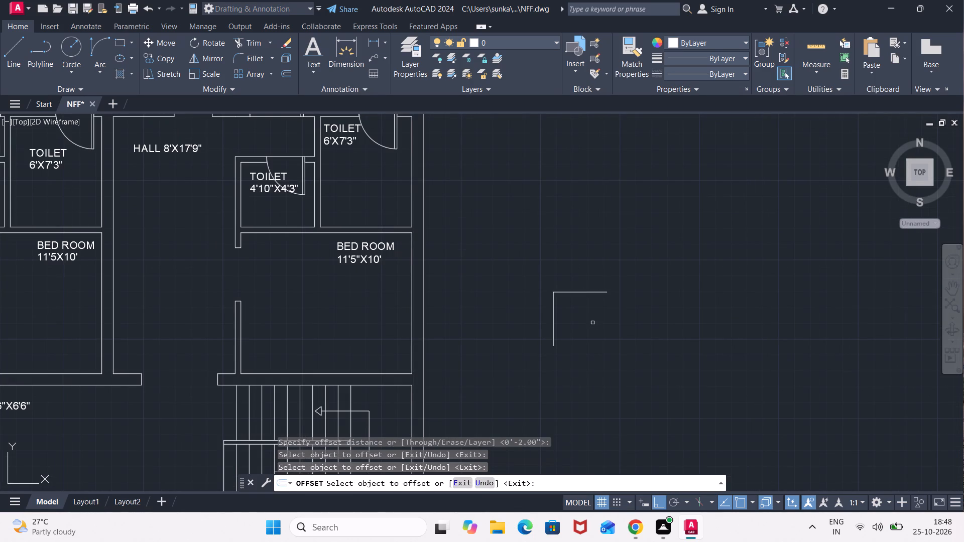
{"action": "left_click", "coordinate": [585, 290]}
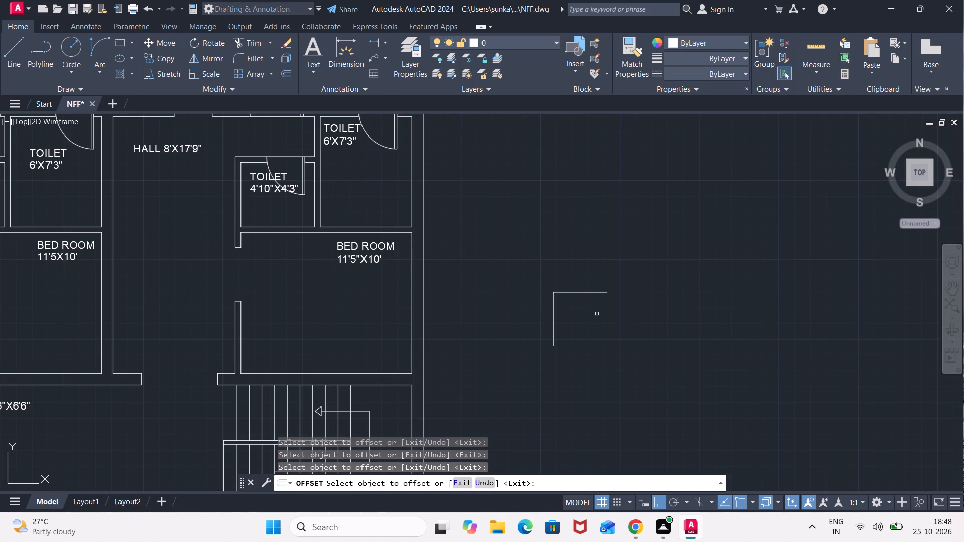
{"action": "left_click", "coordinate": [592, 291]}
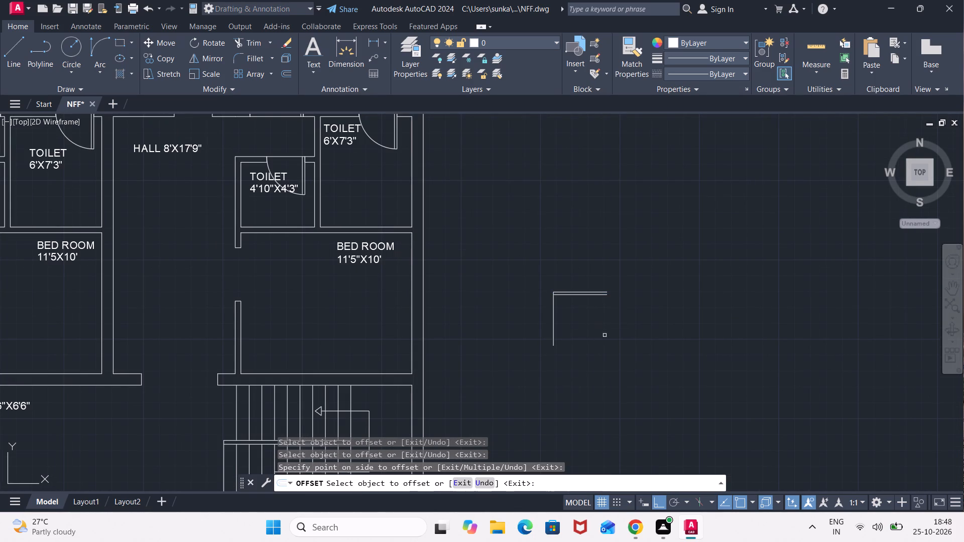
{"action": "left_click", "coordinate": [605, 335]}
Draw a start-end-direction arc from the outer leaf line's east end to the vertical line's south end, bulging southeast as the door swing.
{"action": "left_click", "coordinate": [97, 71]}
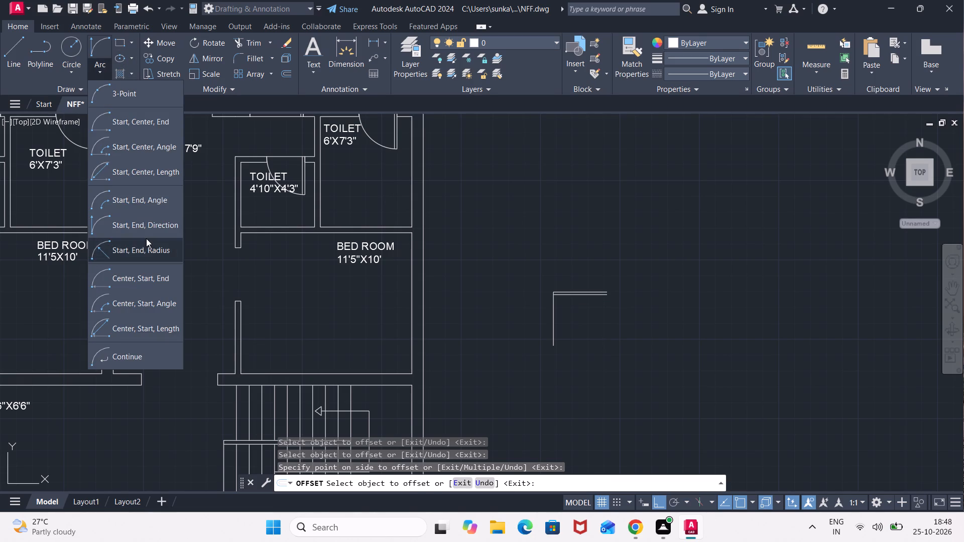
{"action": "left_click", "coordinate": [145, 219]}
{"action": "scroll", "coordinate": [605, 287], "scroll_direction": "up", "scroll_amount": 2}
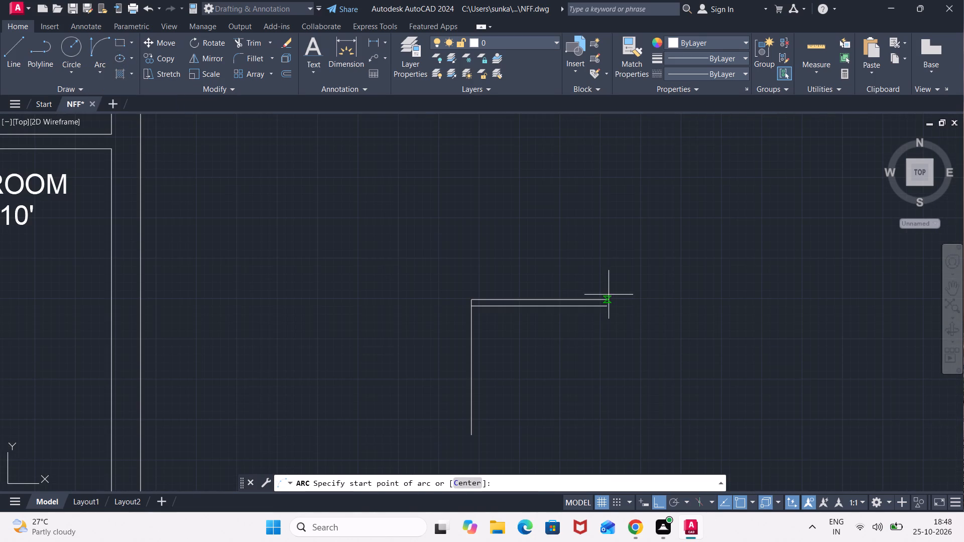
{"action": "left_click", "coordinate": [609, 294]}
{"action": "left_click", "coordinate": [473, 434]}
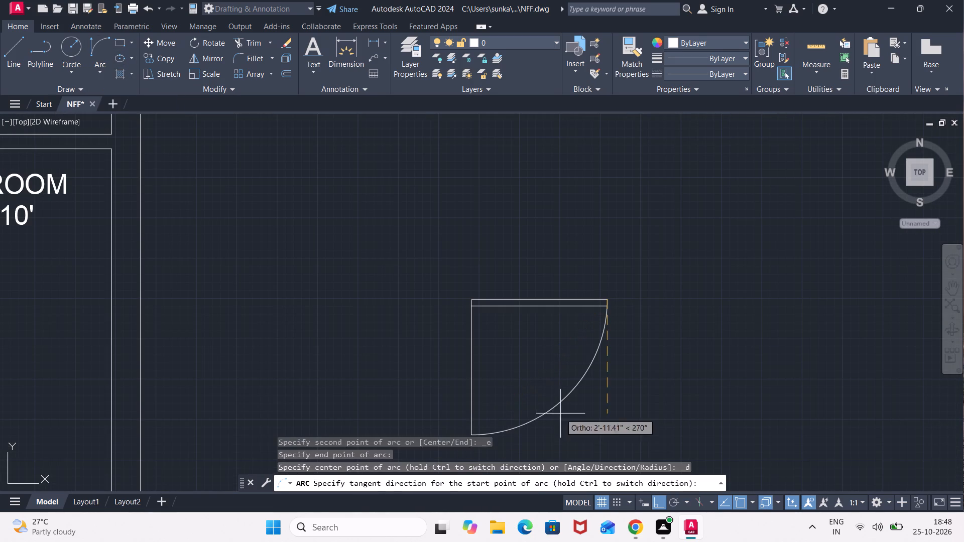
{"action": "left_click", "coordinate": [561, 410]}
Move the new 3'6" door by its top west corner onto the north jamb of the eastern 11'5"X10' BED ROOM's west opening.
{"action": "scroll", "coordinate": [642, 324], "scroll_direction": "down", "scroll_amount": 1}
{"action": "left_click_drag", "start_coordinate": [644, 290], "coordinate": [637, 306]}
{"action": "left_click", "coordinate": [468, 423]}
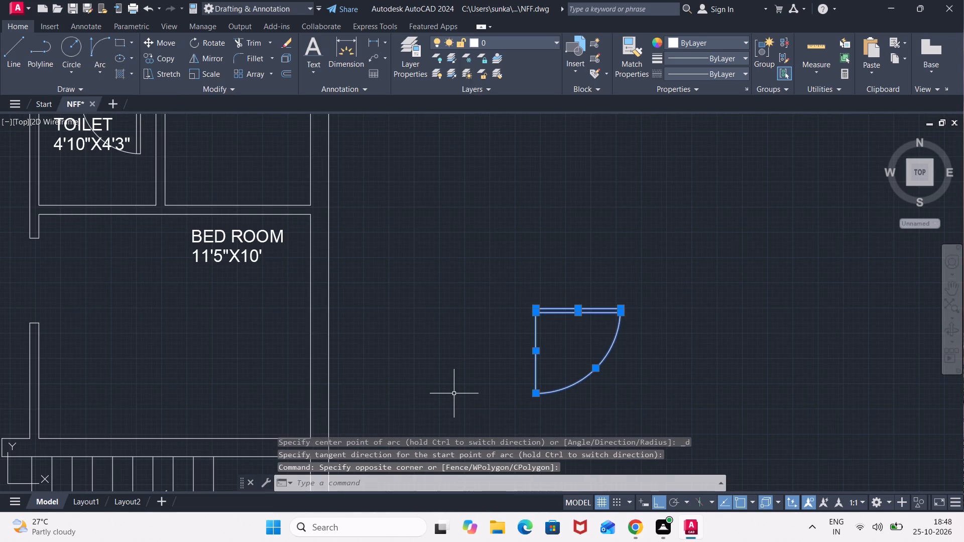
{"action": "key", "text": "m"}
{"action": "key", "text": "Return"}
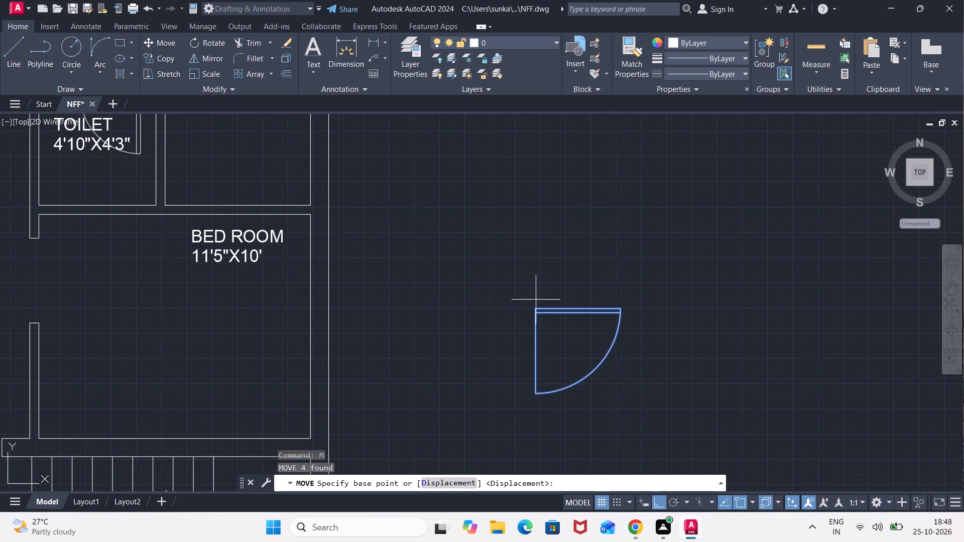
{"action": "left_click", "coordinate": [539, 311]}
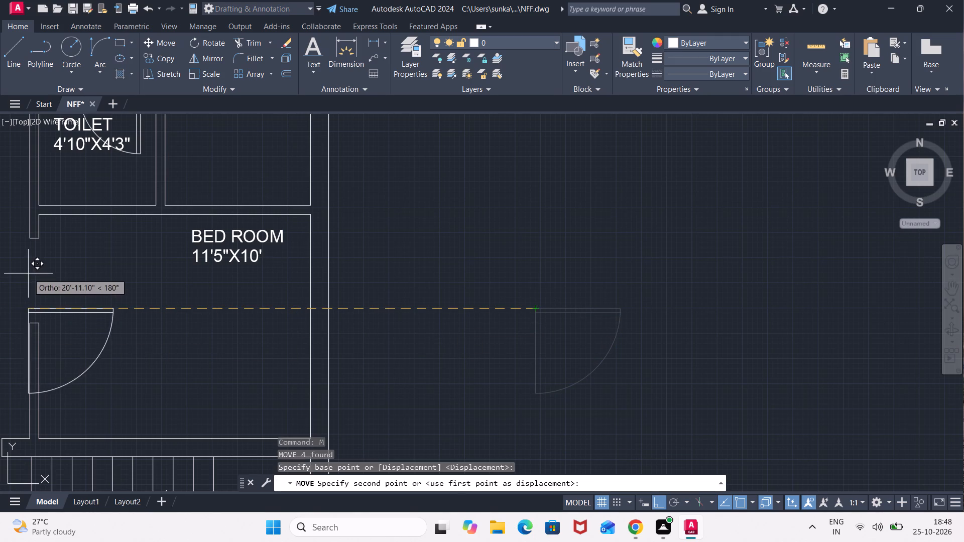
{"action": "middle_click_drag", "start_coordinate": [28, 273], "coordinate": [73, 318]}
{"action": "left_click", "coordinate": [71, 284]}
Draw two perpendicular 3'6" lines outside the plan's east wall, one running west and one going south from its west end.
{"action": "scroll", "coordinate": [178, 336], "scroll_direction": "down", "scroll_amount": 3}
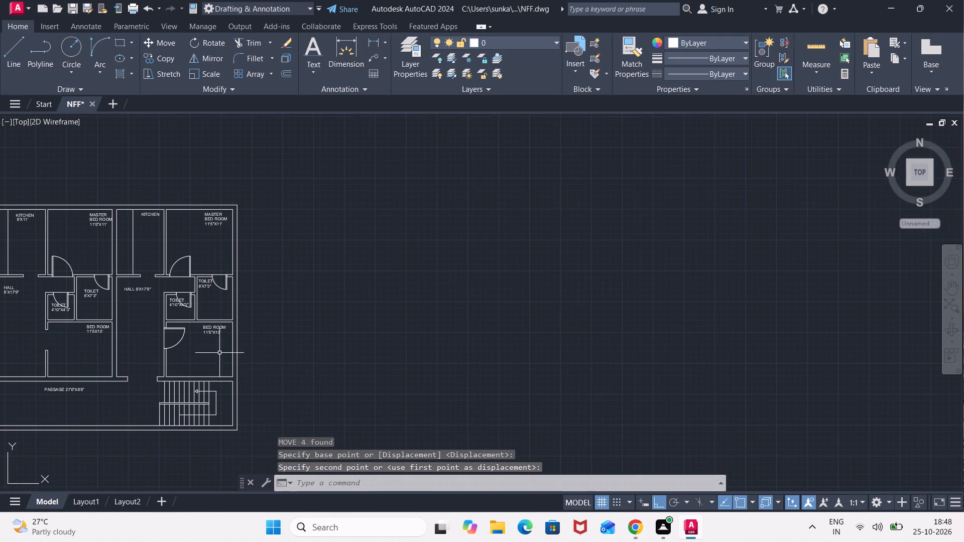
{"action": "middle_click_drag", "start_coordinate": [335, 342], "coordinate": [526, 343]}
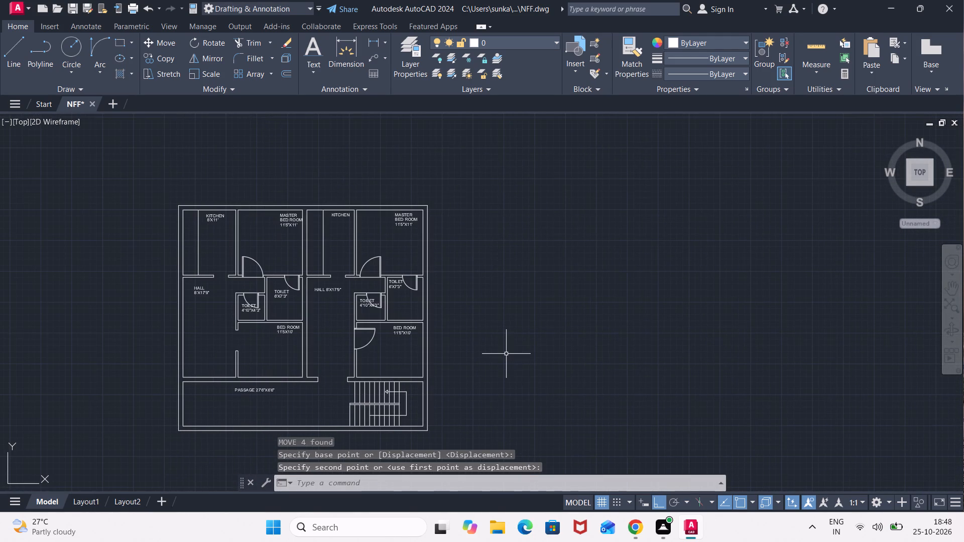
{"action": "key", "text": "l"}
{"action": "key", "text": "Return"}
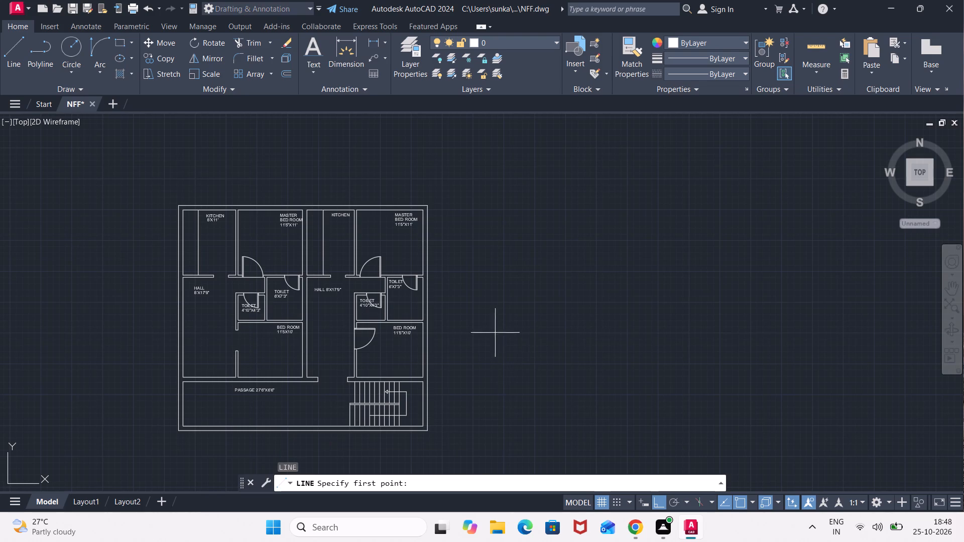
{"action": "left_click", "coordinate": [521, 324]}
{"action": "type", "text": "3'6\""}
{"action": "key", "text": "Return"}
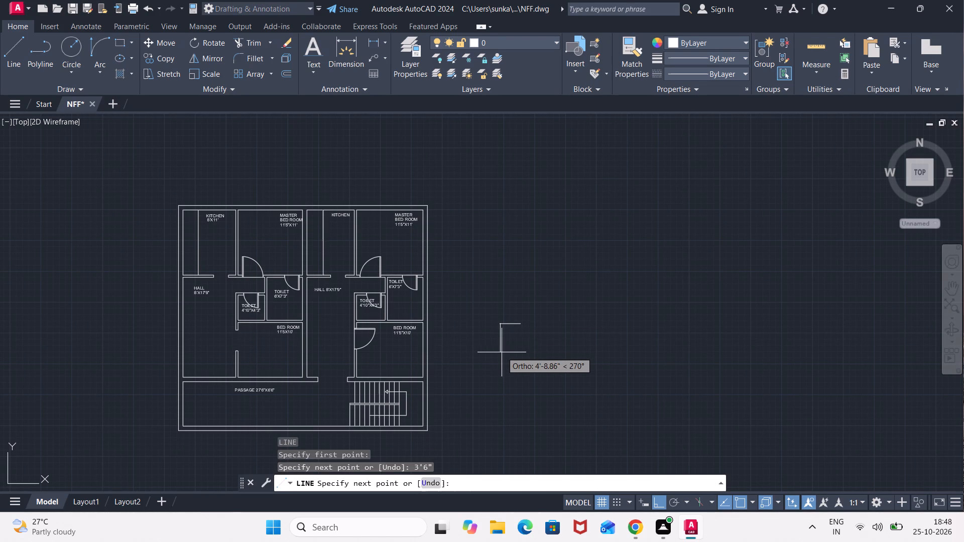
{"action": "type", "text": "3'6\""}
{"action": "key", "text": "Return"}
{"action": "key", "text": "Escape"}
Offset the new horizontal 3'6" line 2" to the south to form the door leaf.
{"action": "key", "text": "o"}
{"action": "key", "text": "Return"}
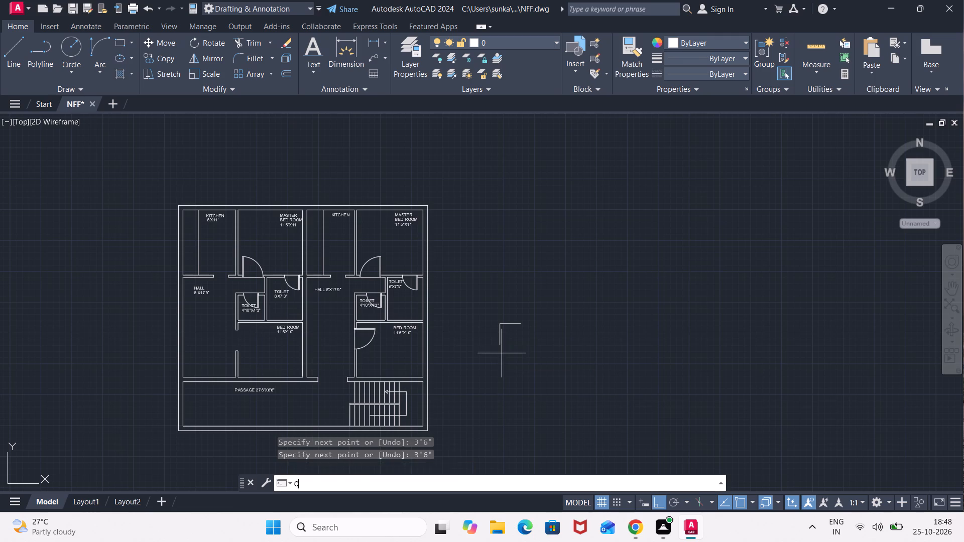
{"action": "key", "text": "Return"}
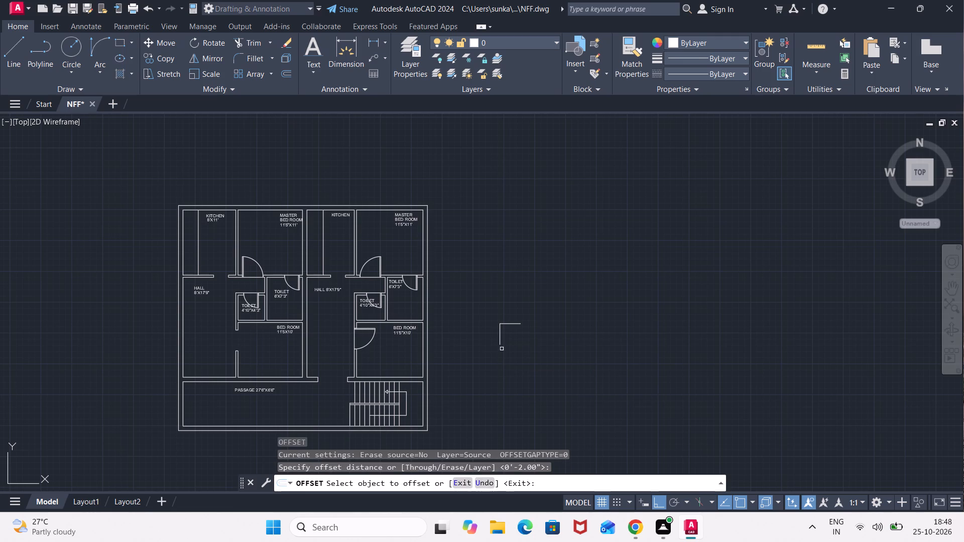
{"action": "scroll", "coordinate": [503, 347], "scroll_direction": "up", "scroll_amount": 2}
{"action": "left_click", "coordinate": [533, 290]}
{"action": "left_click", "coordinate": [536, 339]}
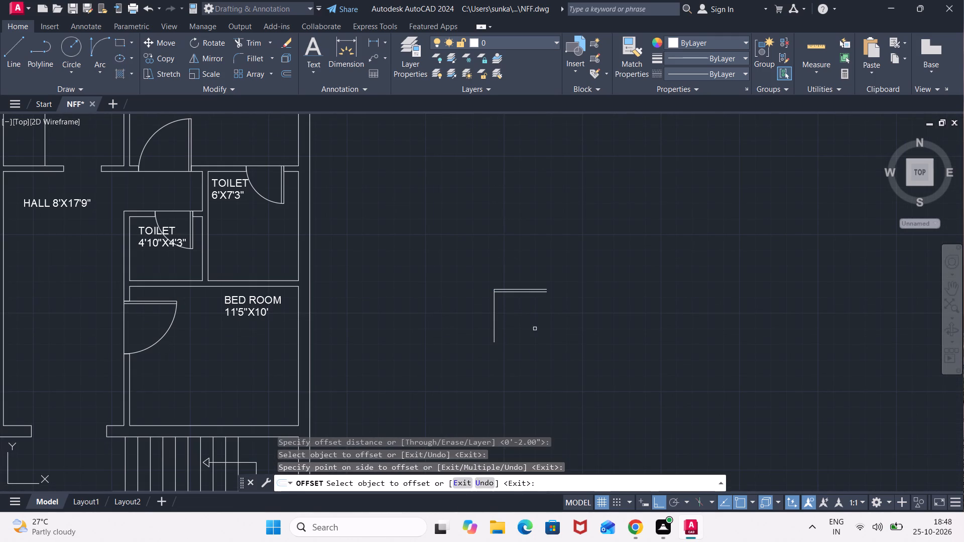
Draw a start-end-direction arc from the new outer leaf line's east end to the vertical line's south end, bulging southeast.
{"action": "left_click", "coordinate": [103, 66]}
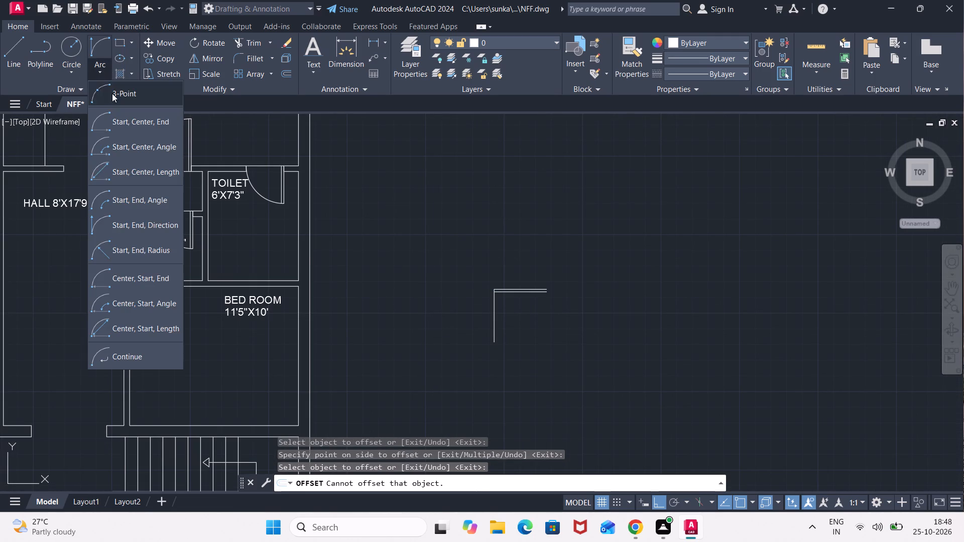
{"action": "left_click", "coordinate": [145, 229]}
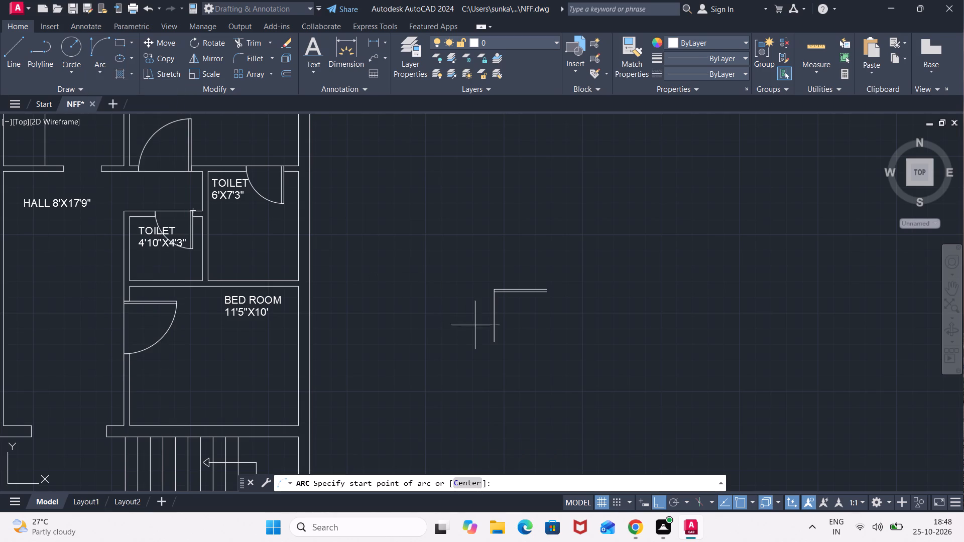
{"action": "scroll", "coordinate": [564, 298], "scroll_direction": "up", "scroll_amount": 1}
{"action": "left_click", "coordinate": [538, 285]}
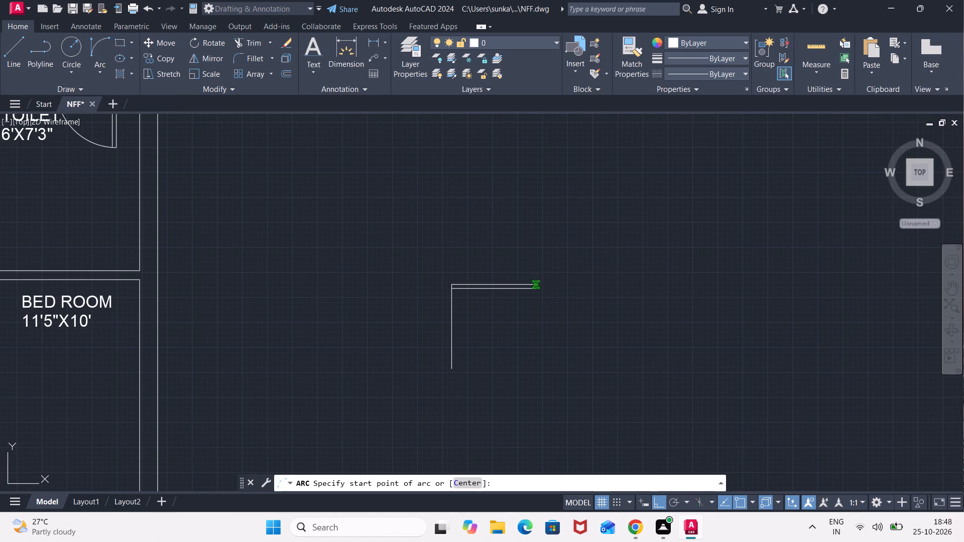
{"action": "left_click", "coordinate": [448, 369]}
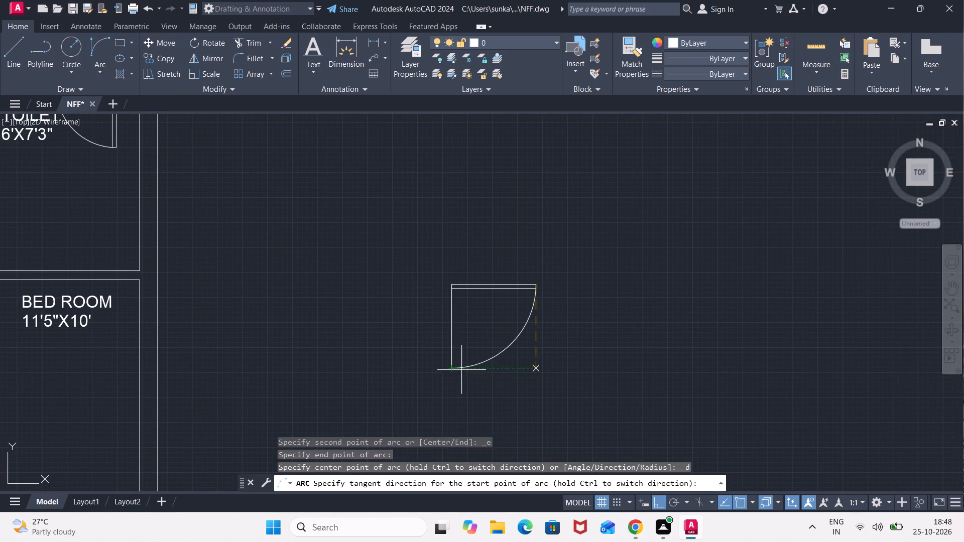
{"action": "left_click", "coordinate": [502, 377]}
Move the new 3'6" door by its top west corner onto the north jamb of the western 11'5X10' BED ROOM's west opening.
{"action": "scroll", "coordinate": [610, 263], "scroll_direction": "down", "scroll_amount": 2}
{"action": "left_click", "coordinate": [601, 262]}
{"action": "left_click", "coordinate": [507, 340]}
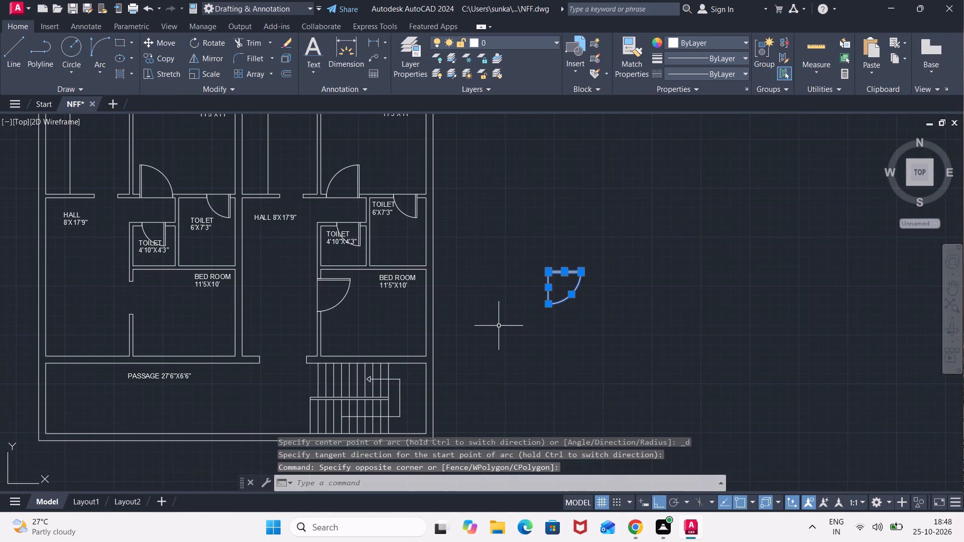
{"action": "key", "text": "m"}
{"action": "key", "text": "Return"}
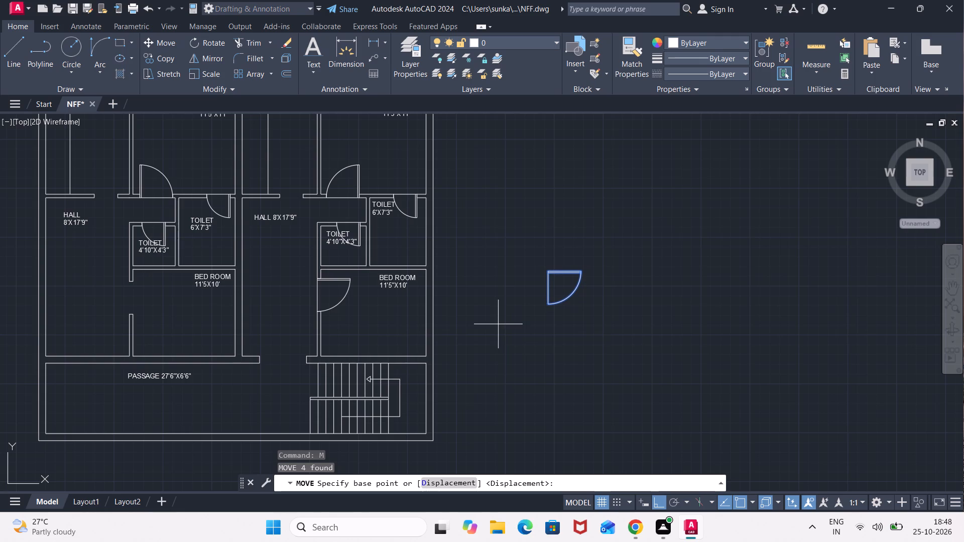
{"action": "scroll", "coordinate": [547, 265], "scroll_direction": "up", "scroll_amount": 2}
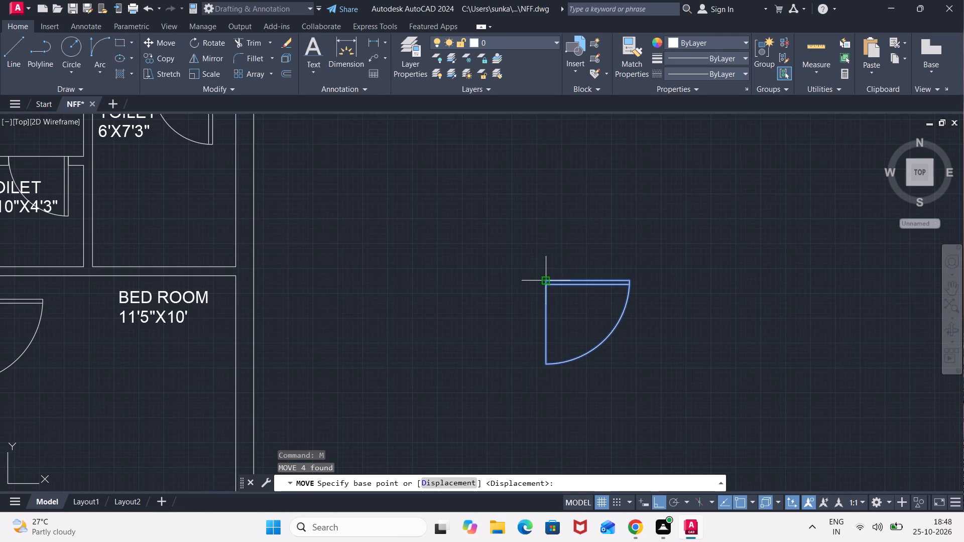
{"action": "left_click", "coordinate": [547, 278]}
{"action": "scroll", "coordinate": [190, 393], "scroll_direction": "down", "scroll_amount": 2}
{"action": "middle_click_drag", "start_coordinate": [163, 391], "coordinate": [447, 350]}
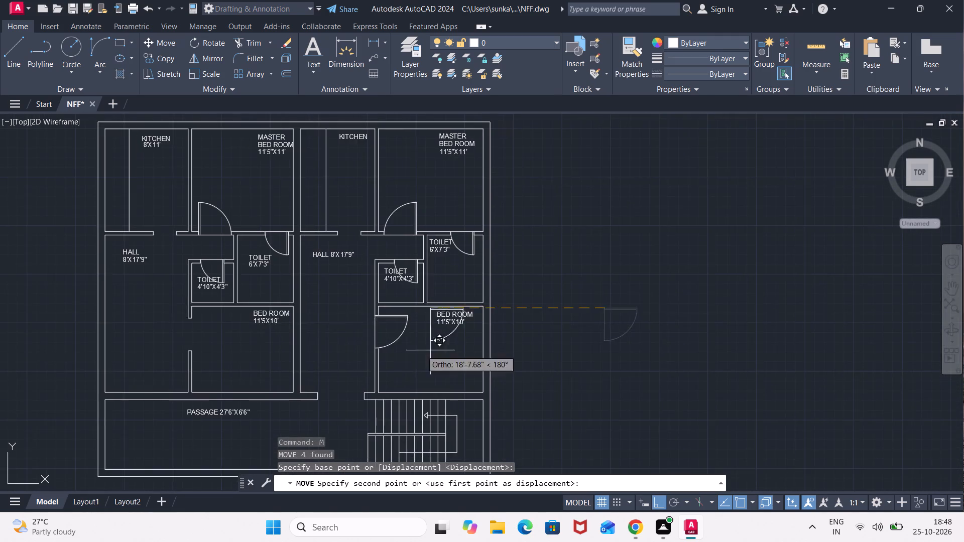
{"action": "scroll", "coordinate": [139, 362], "scroll_direction": "up", "scroll_amount": 2}
{"action": "scroll", "coordinate": [267, 284], "scroll_direction": "up", "scroll_amount": 3}
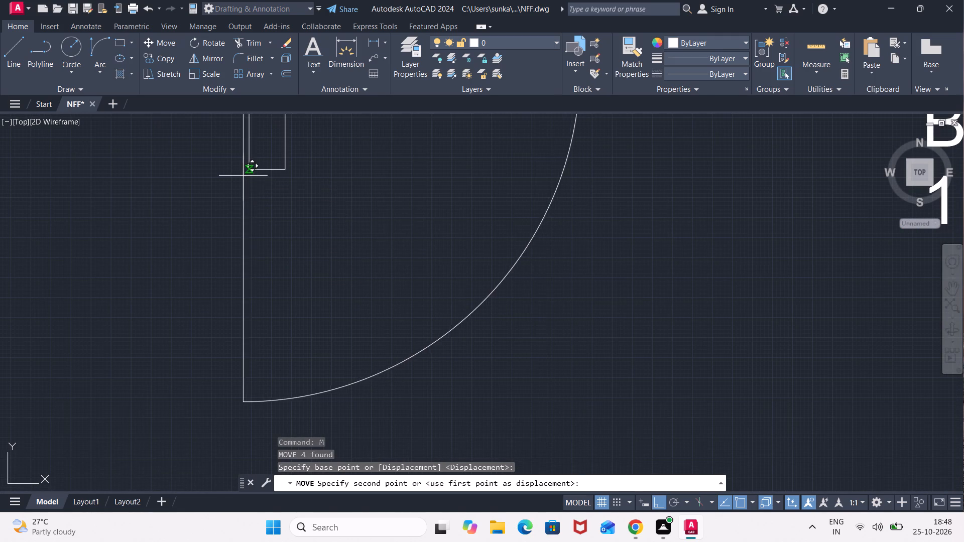
{"action": "left_click", "coordinate": [245, 172]}
{"action": "scroll", "coordinate": [407, 268], "scroll_direction": "down", "scroll_amount": 4}
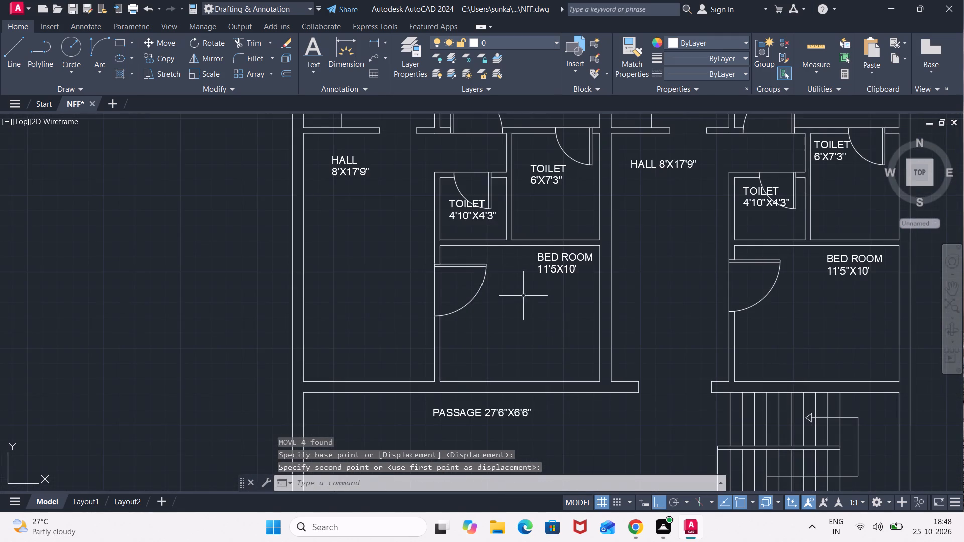
Draw a line across the hall opening beside the staircase, joining the two jambs along the passage-side wall face.
{"action": "middle_click_drag", "start_coordinate": [523, 294], "coordinate": [488, 391]}
{"action": "scroll", "coordinate": [501, 311], "scroll_direction": "down", "scroll_amount": 1}
{"action": "middle_click_drag", "start_coordinate": [501, 311], "coordinate": [495, 343]}
{"action": "scroll", "coordinate": [443, 292], "scroll_direction": "up", "scroll_amount": 2}
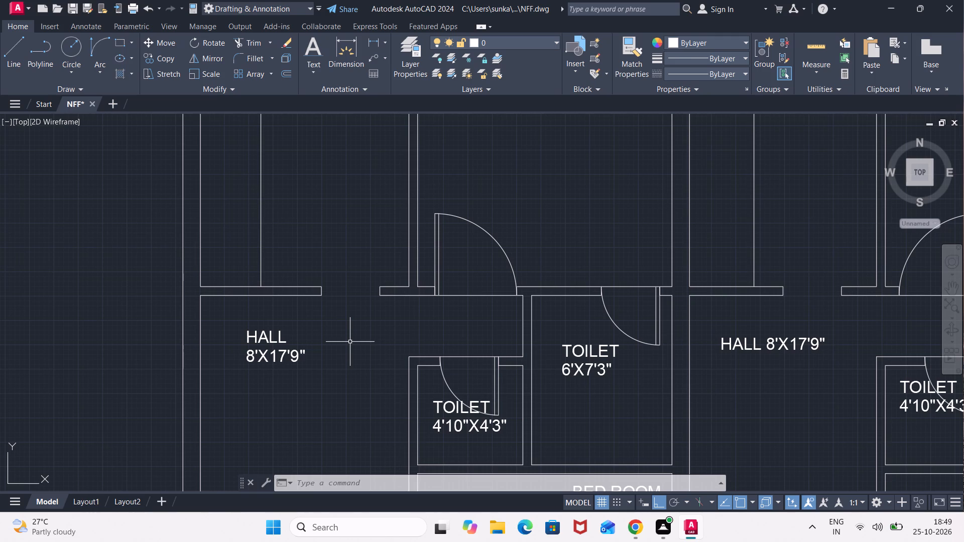
{"action": "scroll", "coordinate": [349, 342], "scroll_direction": "down", "scroll_amount": 2}
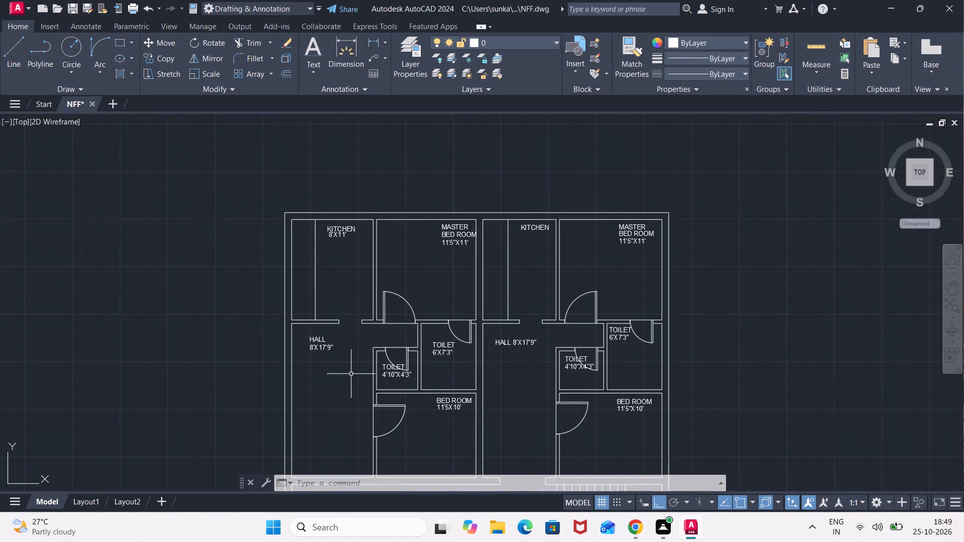
{"action": "middle_click_drag", "start_coordinate": [351, 375], "coordinate": [251, 211]}
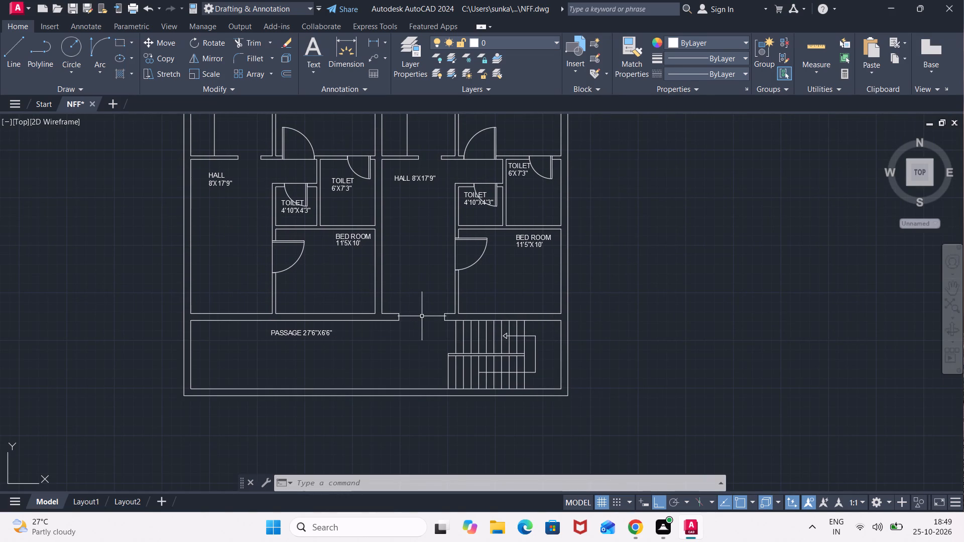
{"action": "scroll", "coordinate": [425, 316], "scroll_direction": "up", "scroll_amount": 2}
{"action": "key", "text": "l"}
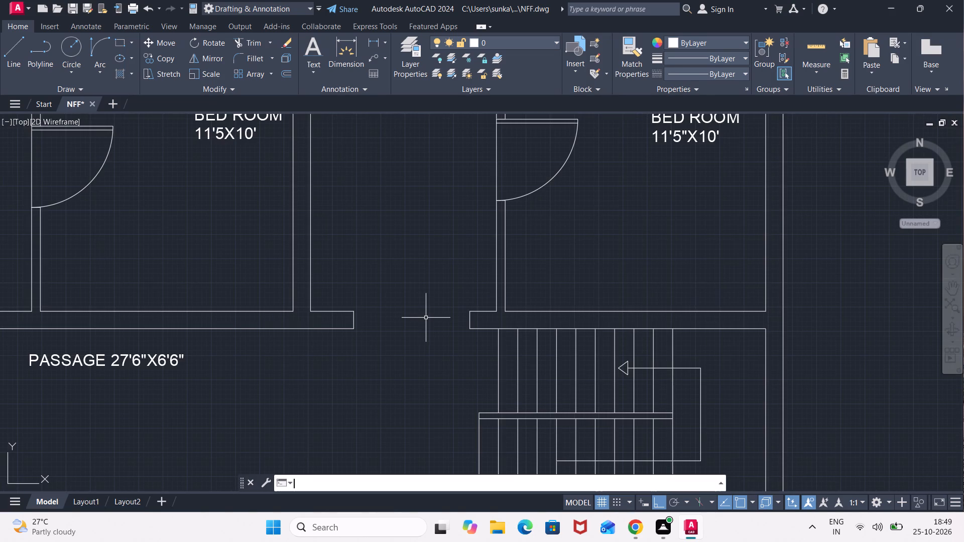
{"action": "key", "text": "Return"}
{"action": "scroll", "coordinate": [302, 387], "scroll_direction": "down", "scroll_amount": 1}
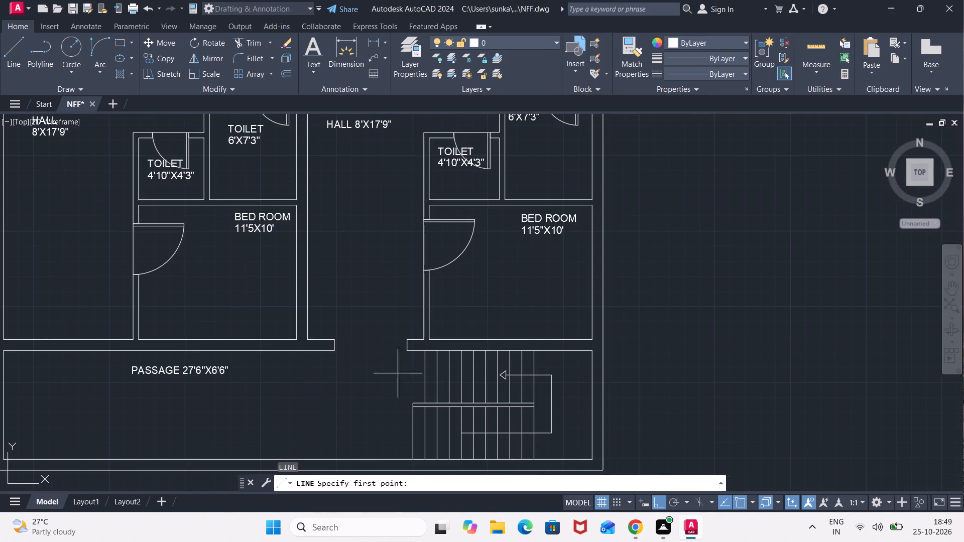
{"action": "scroll", "coordinate": [403, 372], "scroll_direction": "up", "scroll_amount": 2}
{"action": "left_click", "coordinate": [412, 316]}
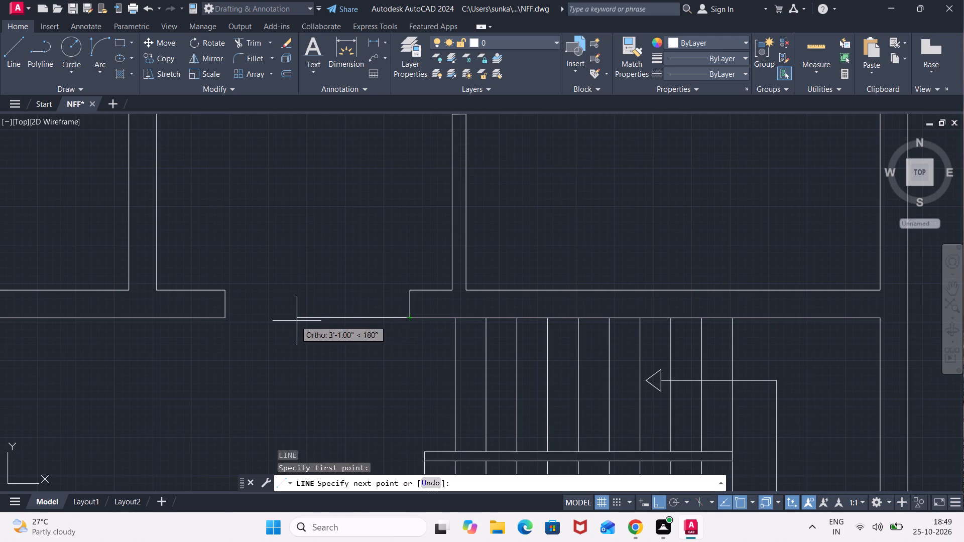
{"action": "left_click", "coordinate": [230, 319]}
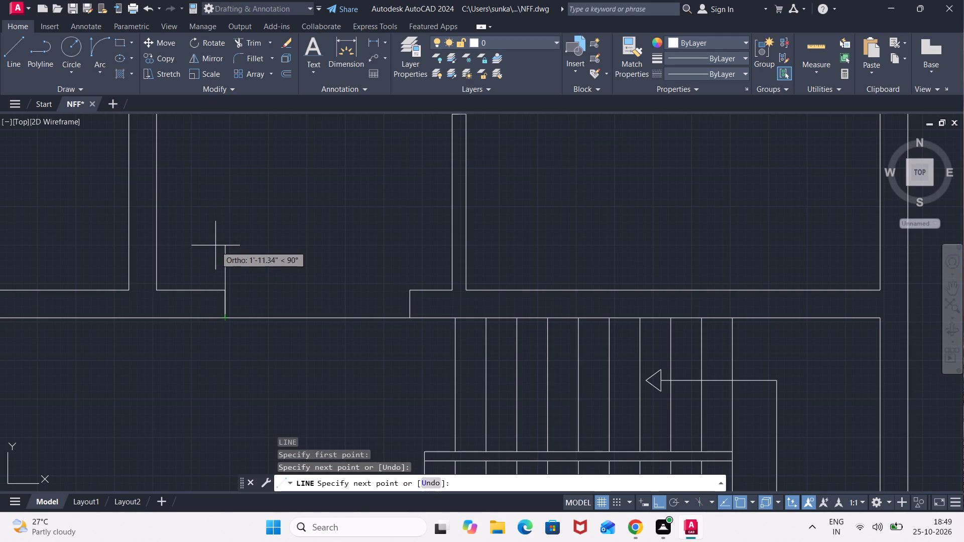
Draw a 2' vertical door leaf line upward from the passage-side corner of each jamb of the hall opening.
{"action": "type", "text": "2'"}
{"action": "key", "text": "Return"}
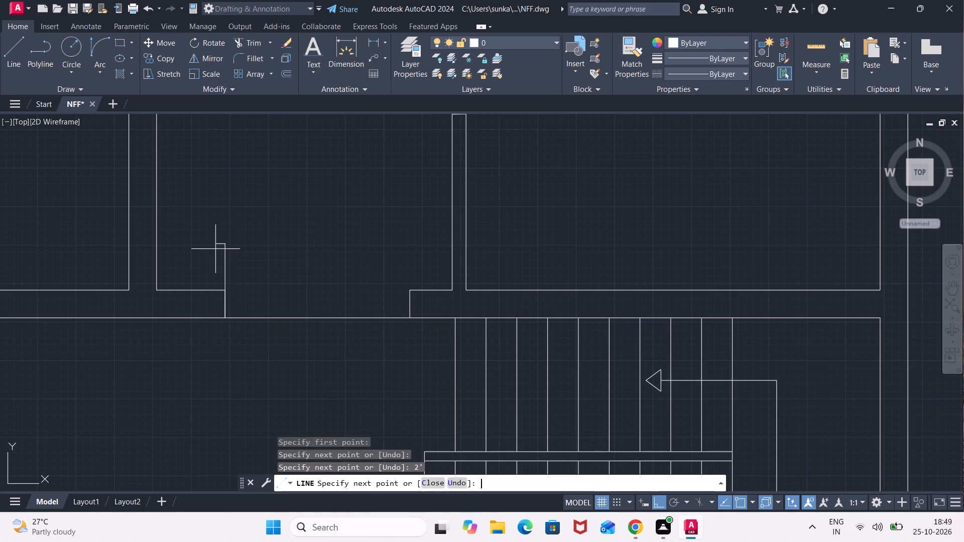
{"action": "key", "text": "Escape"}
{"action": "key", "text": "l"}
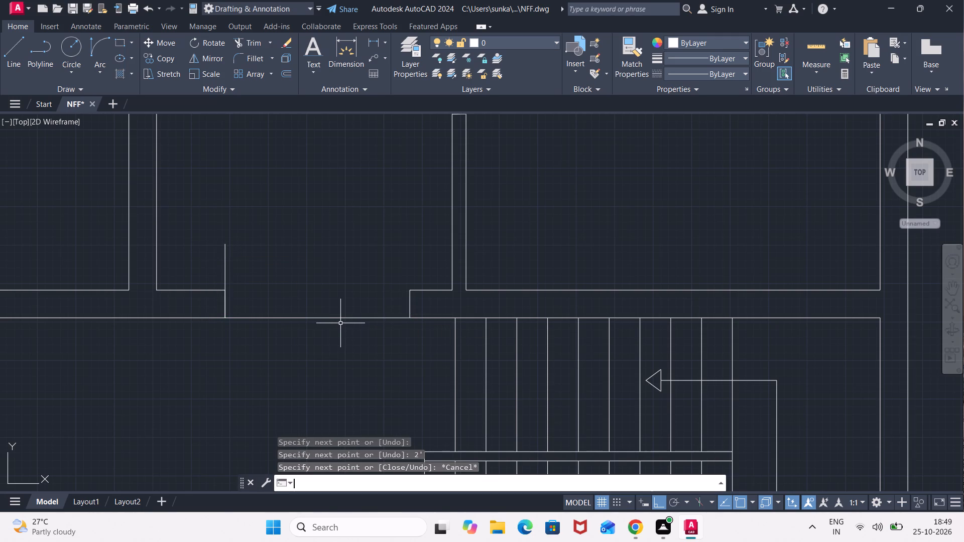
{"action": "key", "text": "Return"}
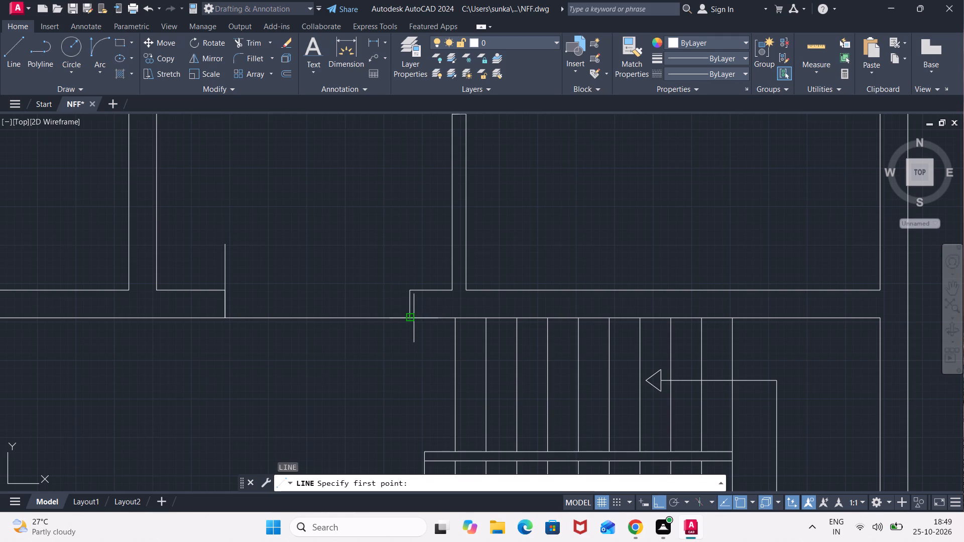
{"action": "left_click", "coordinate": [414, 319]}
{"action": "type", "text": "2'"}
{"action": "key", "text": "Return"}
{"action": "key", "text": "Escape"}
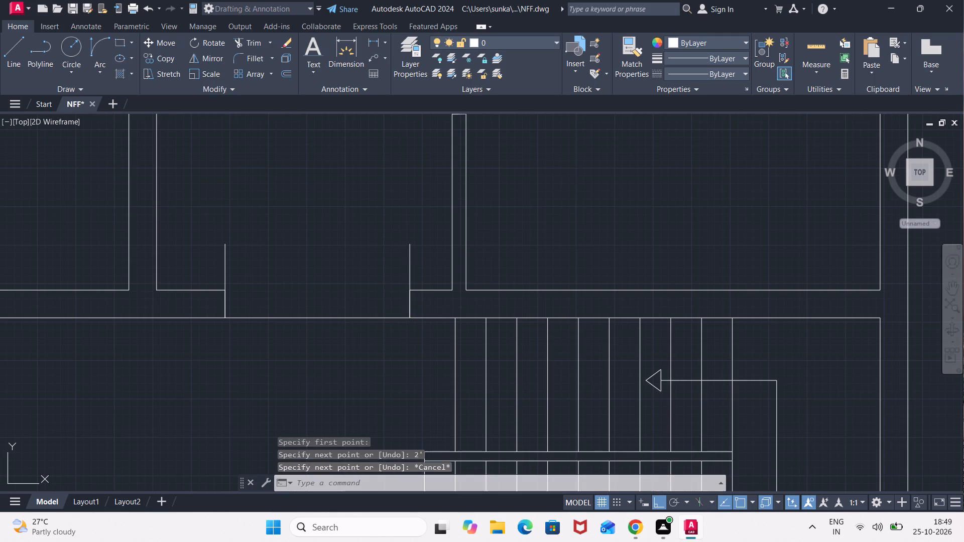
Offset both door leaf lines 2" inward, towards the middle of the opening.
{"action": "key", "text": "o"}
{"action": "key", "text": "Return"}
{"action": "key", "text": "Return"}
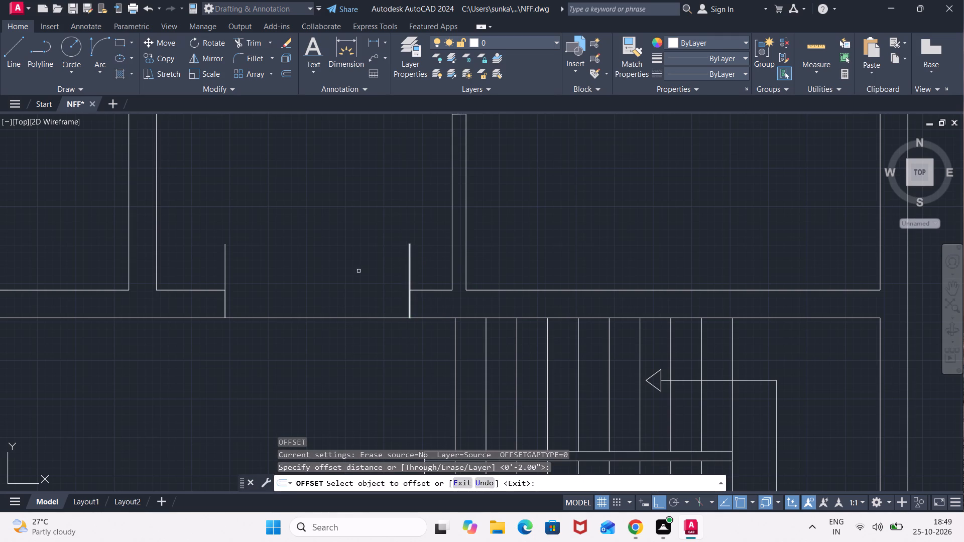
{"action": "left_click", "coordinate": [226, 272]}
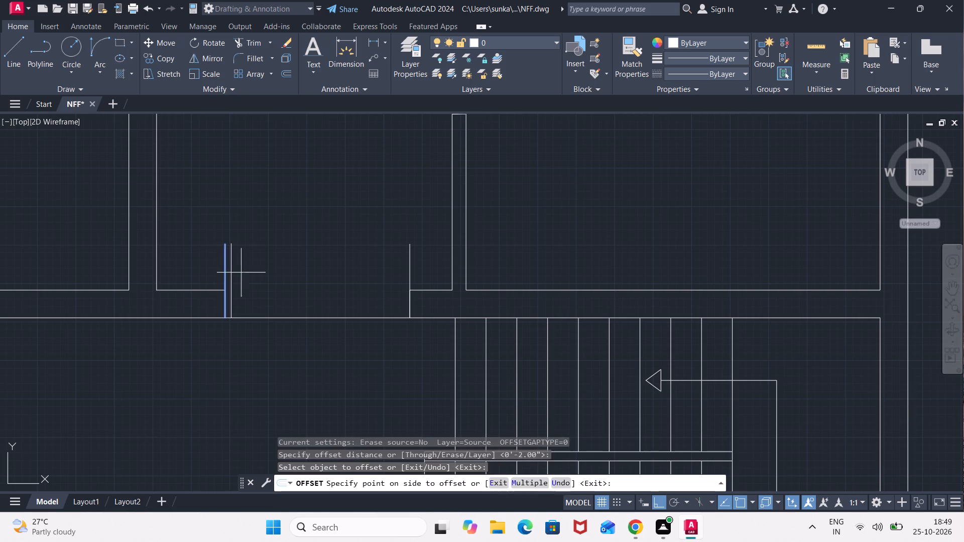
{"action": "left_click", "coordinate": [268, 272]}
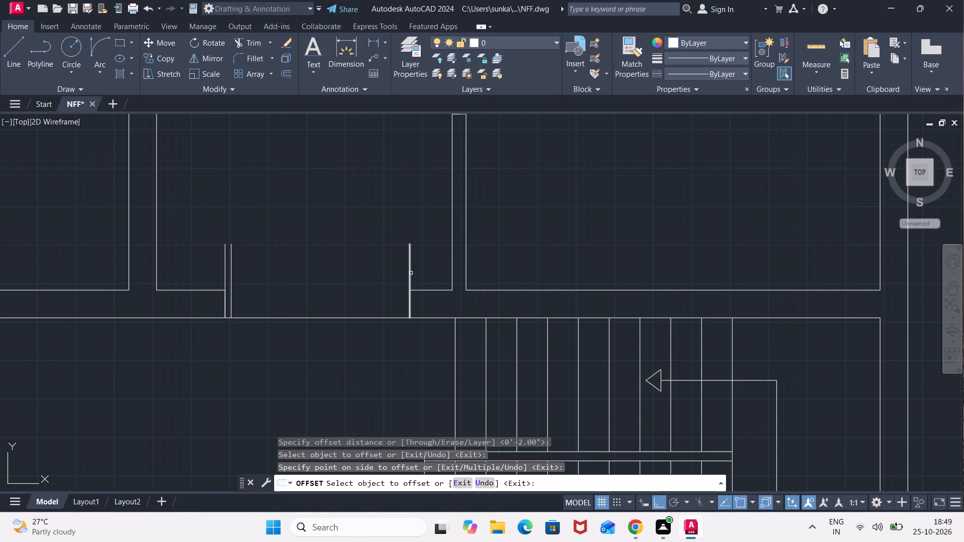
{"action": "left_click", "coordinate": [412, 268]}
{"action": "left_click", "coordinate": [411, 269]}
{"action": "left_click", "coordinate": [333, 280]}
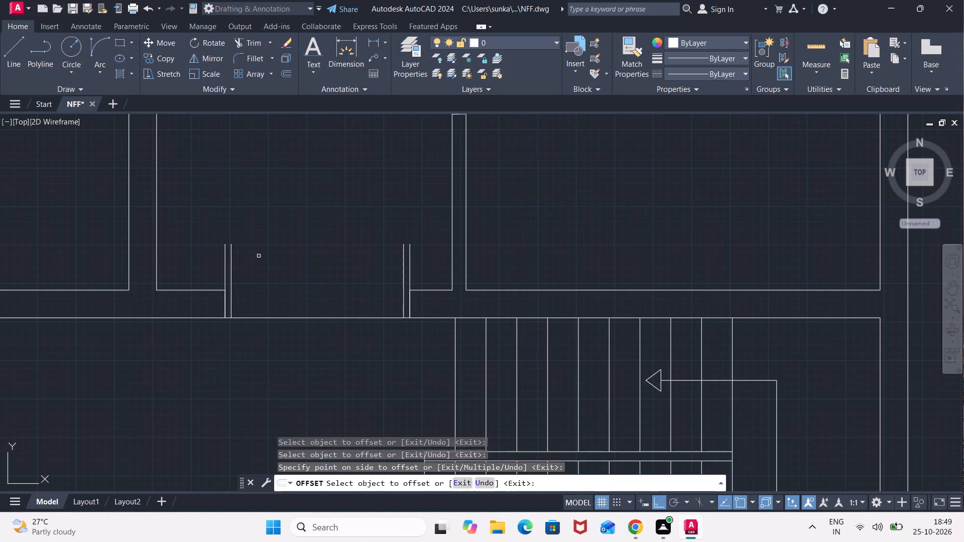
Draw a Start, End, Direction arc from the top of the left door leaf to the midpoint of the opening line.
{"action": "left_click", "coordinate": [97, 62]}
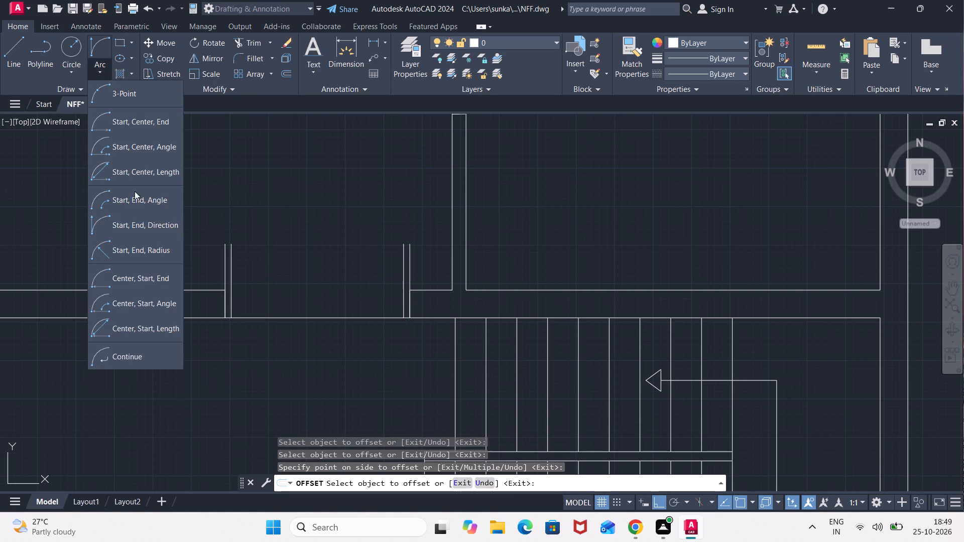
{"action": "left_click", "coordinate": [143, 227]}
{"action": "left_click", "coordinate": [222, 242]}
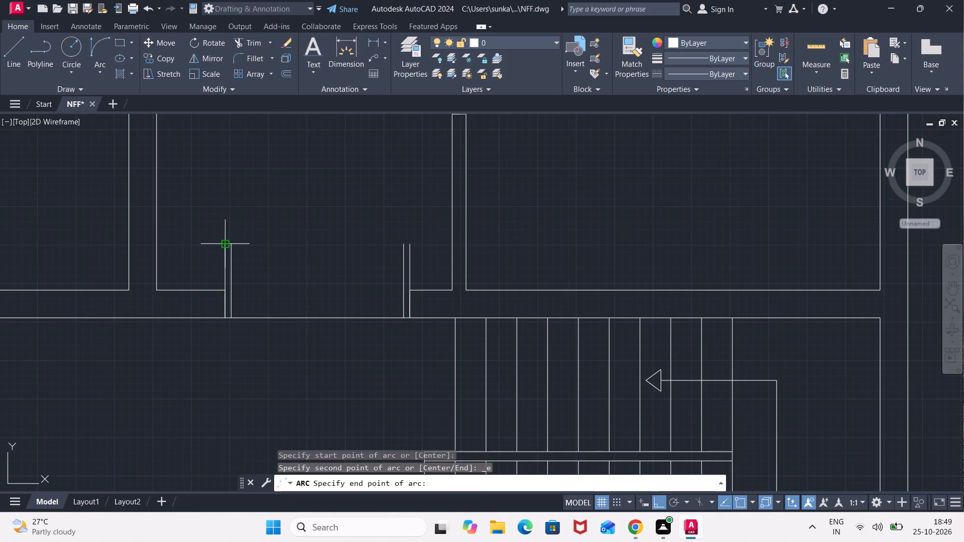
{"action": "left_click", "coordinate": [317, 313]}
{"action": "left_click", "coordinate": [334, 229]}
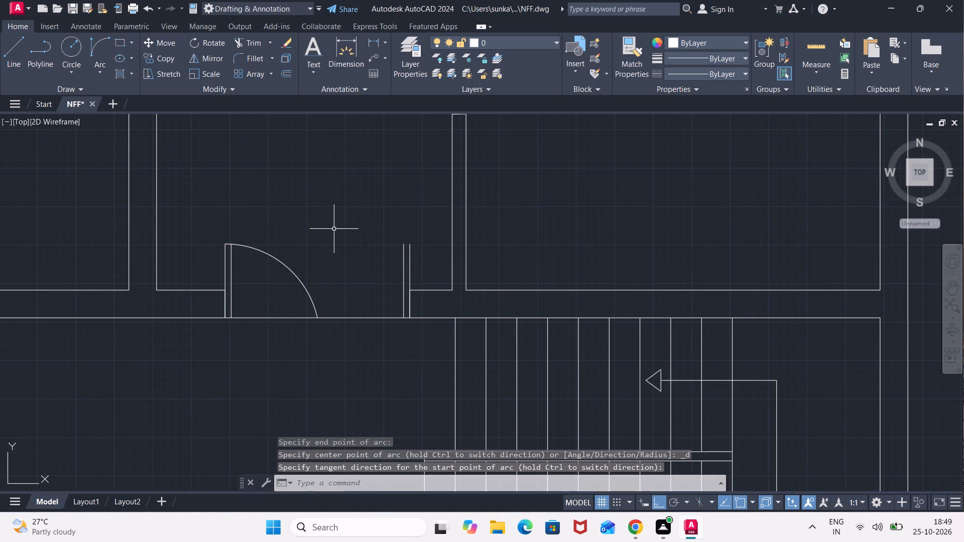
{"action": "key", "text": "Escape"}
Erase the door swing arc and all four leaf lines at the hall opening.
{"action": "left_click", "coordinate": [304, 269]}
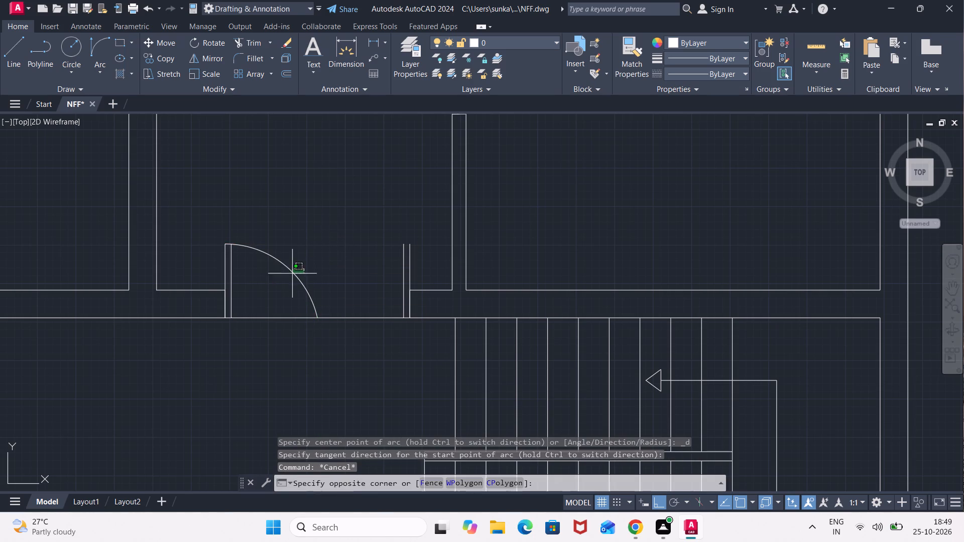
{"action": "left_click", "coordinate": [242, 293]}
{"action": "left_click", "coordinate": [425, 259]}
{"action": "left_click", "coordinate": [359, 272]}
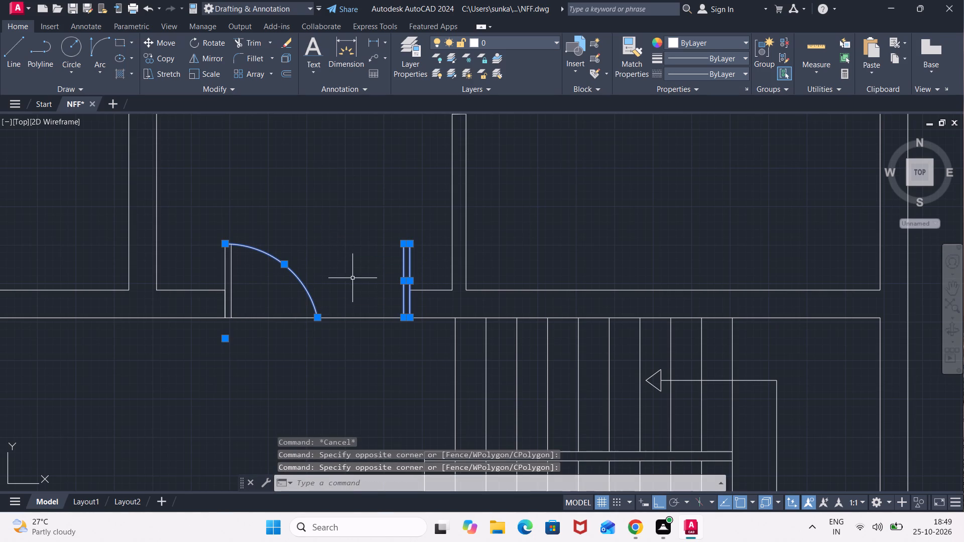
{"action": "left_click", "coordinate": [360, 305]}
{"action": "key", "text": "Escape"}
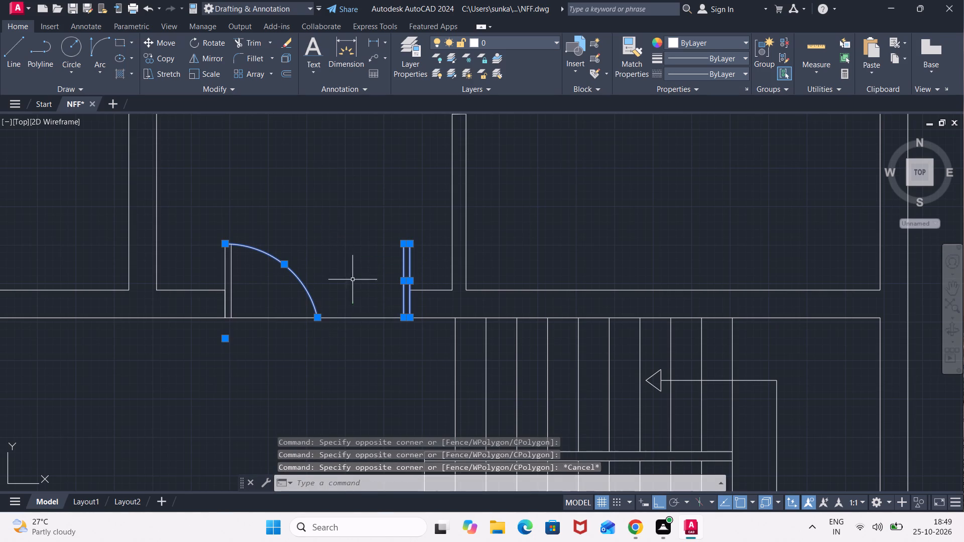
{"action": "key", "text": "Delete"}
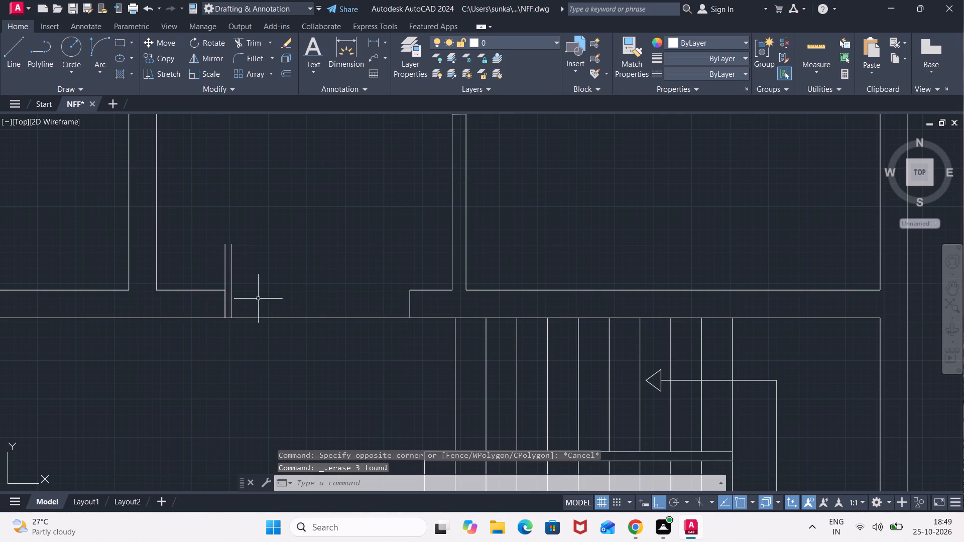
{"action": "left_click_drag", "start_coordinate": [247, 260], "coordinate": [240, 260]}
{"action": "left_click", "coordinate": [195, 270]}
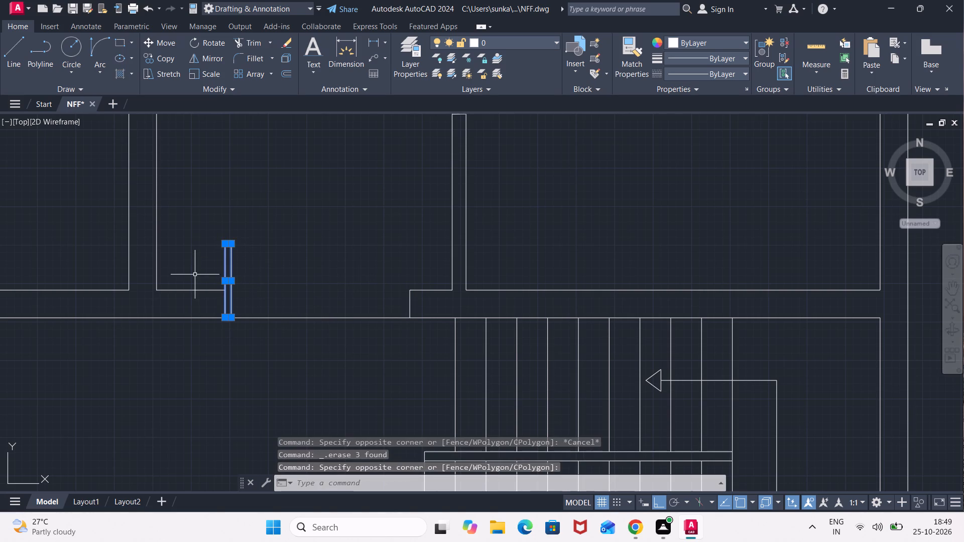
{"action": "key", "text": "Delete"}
Draw connected lines from the left jamb's passage-side corner: 2.5' up, 5' across, and back down to the right jamb's passage-side corner.
{"action": "key", "text": "l"}
{"action": "key", "text": "Return"}
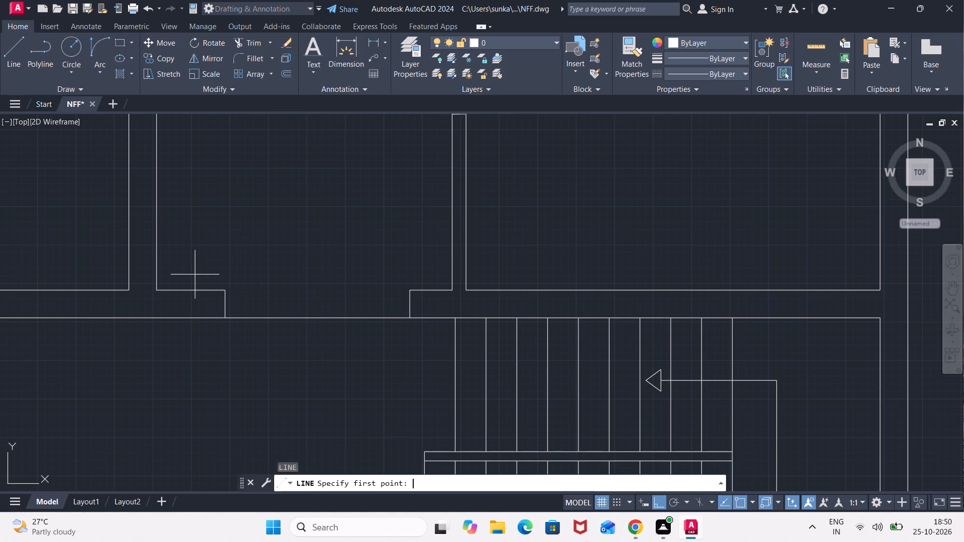
{"action": "left_click", "coordinate": [227, 320]}
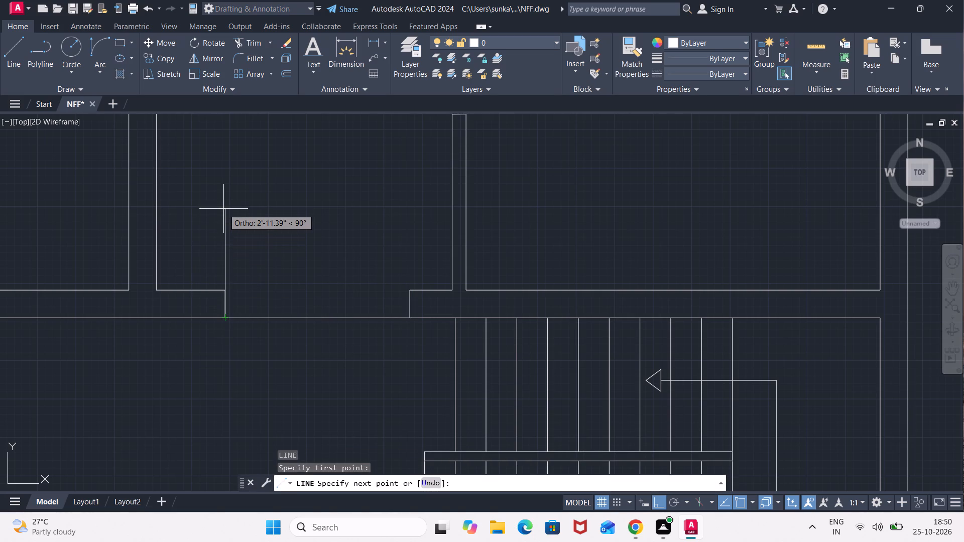
{"action": "type", "text": "2.5"}
{"action": "key", "text": "apostrophe"}
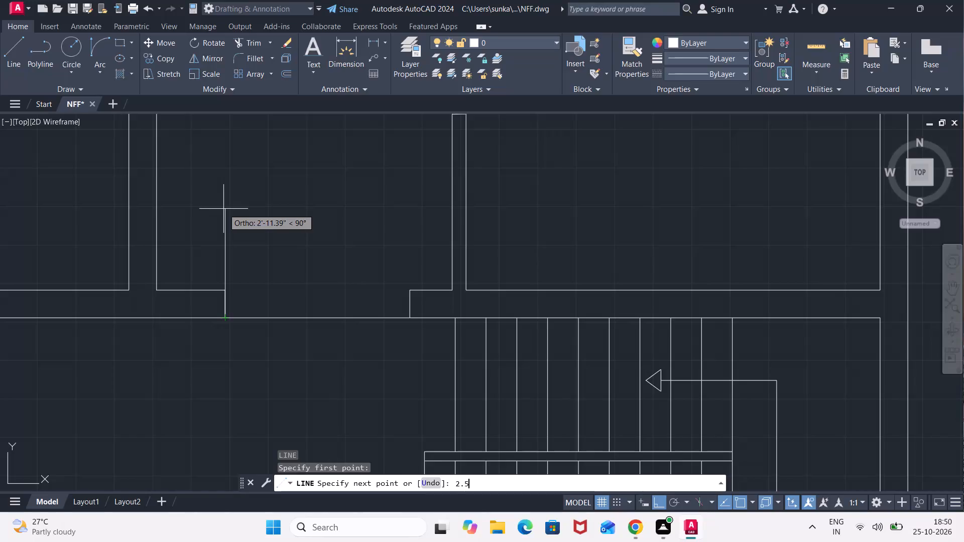
{"action": "key", "text": "Return"}
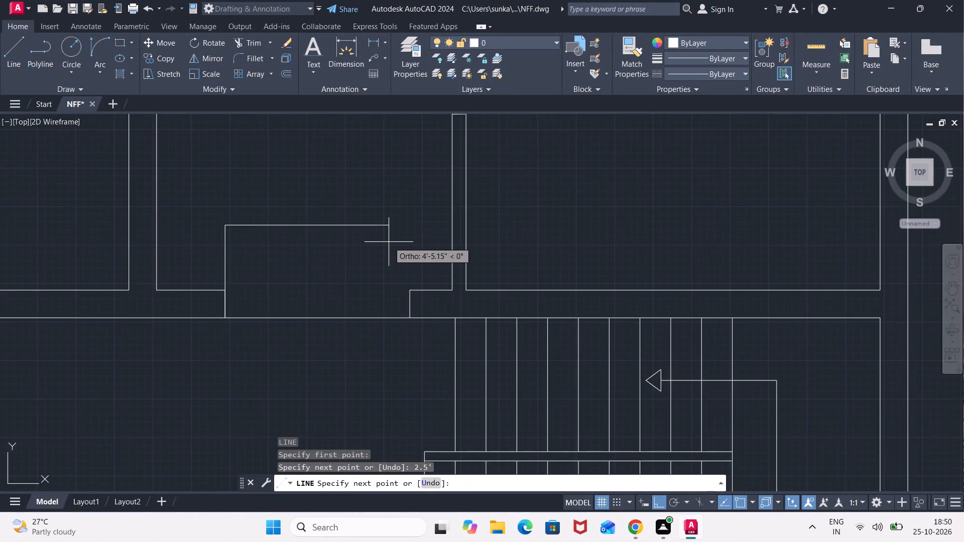
{"action": "type", "text": "5'"}
{"action": "key", "text": "Return"}
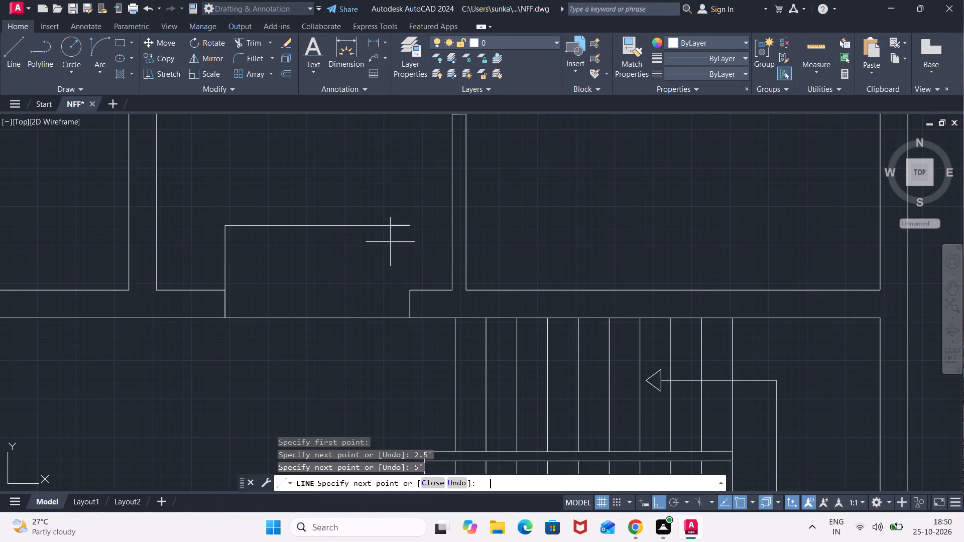
{"action": "left_click", "coordinate": [411, 285]}
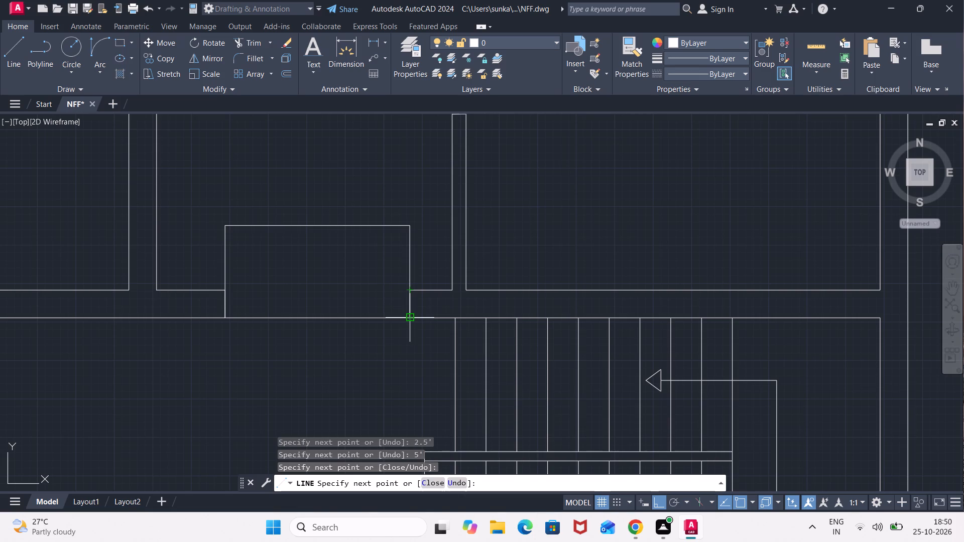
{"action": "left_click", "coordinate": [412, 317]}
{"action": "key", "text": "Escape"}
Replace the two line segments at the right jamb with one line from the outline's top corner down to the passage-side corner.
{"action": "left_click", "coordinate": [410, 297]}
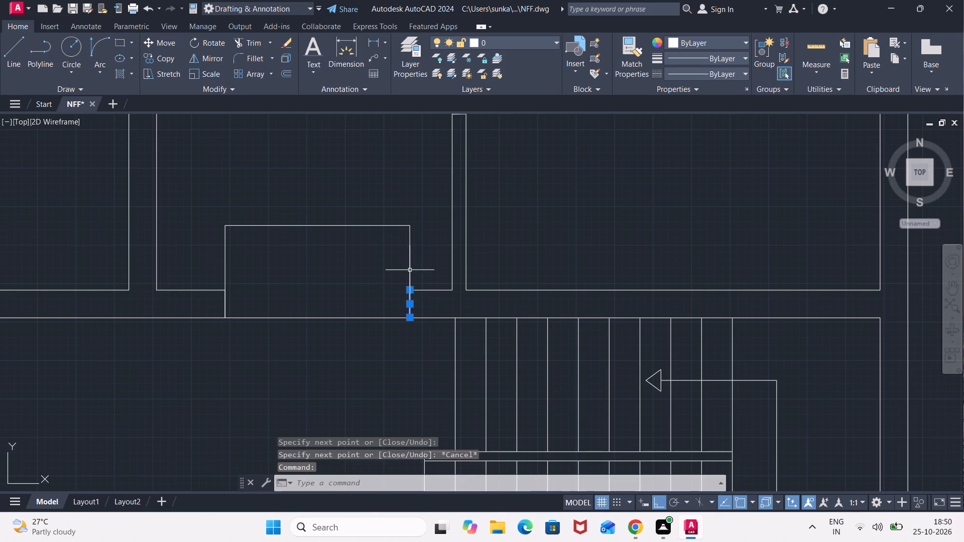
{"action": "left_click", "coordinate": [409, 265]}
{"action": "key", "text": "Delete"}
{"action": "key", "text": "l"}
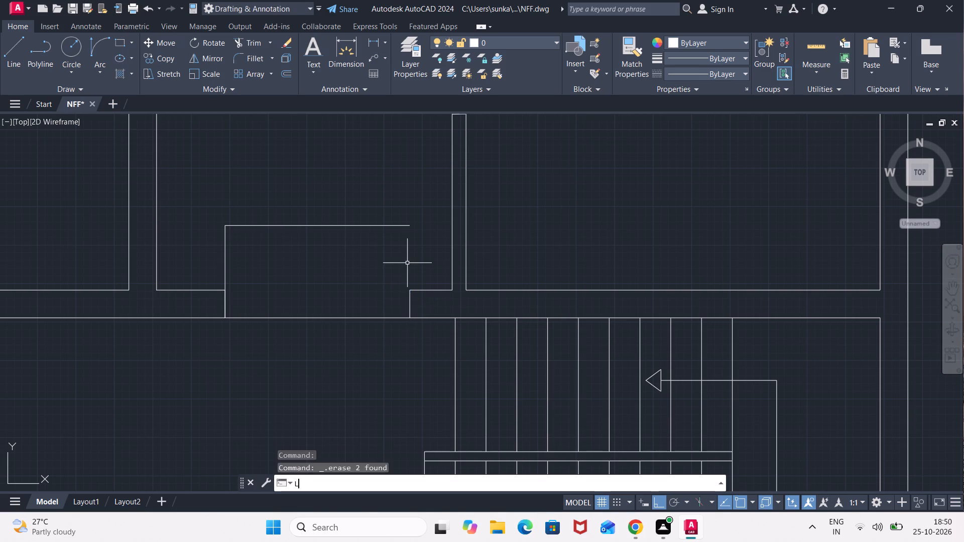
{"action": "key", "text": "Return"}
{"action": "left_click", "coordinate": [409, 224]}
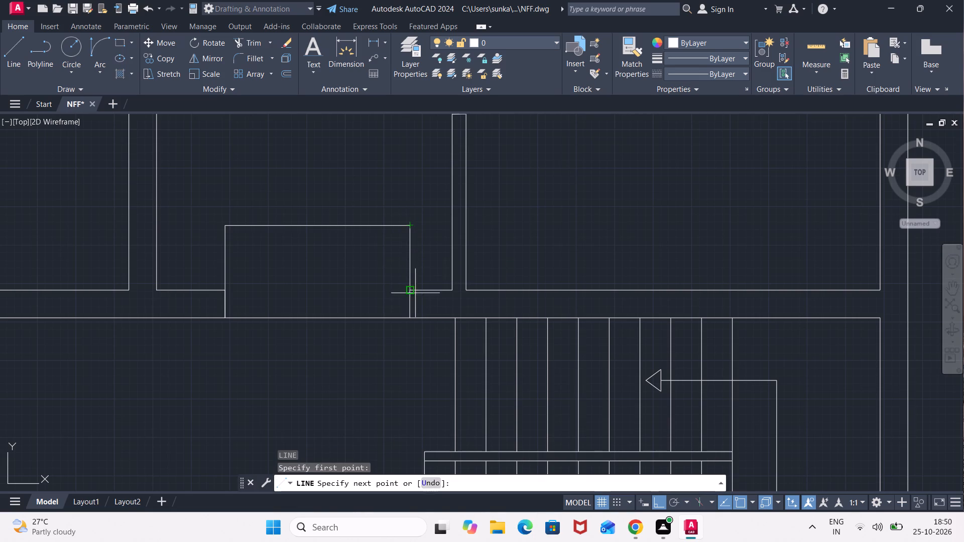
{"action": "left_click", "coordinate": [415, 318]}
{"action": "key", "text": "Escape"}
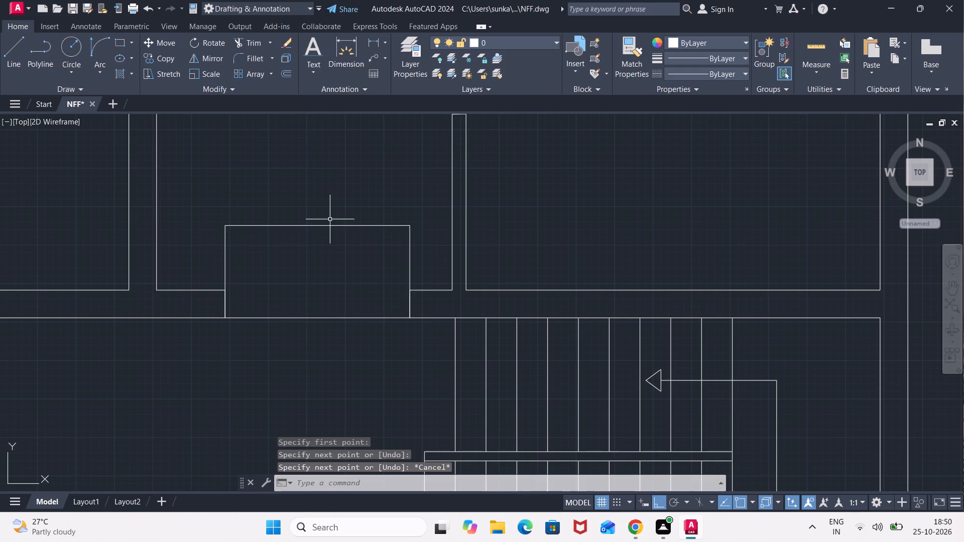
Delete the horizontal line joining the tops of the two door leaf lines.
{"action": "left_click", "coordinate": [330, 226]}
{"action": "key", "text": "Delete"}
Offset both door leaf lines at the hall opening 2" inward toward the middle of the opening.
{"action": "key", "text": "o"}
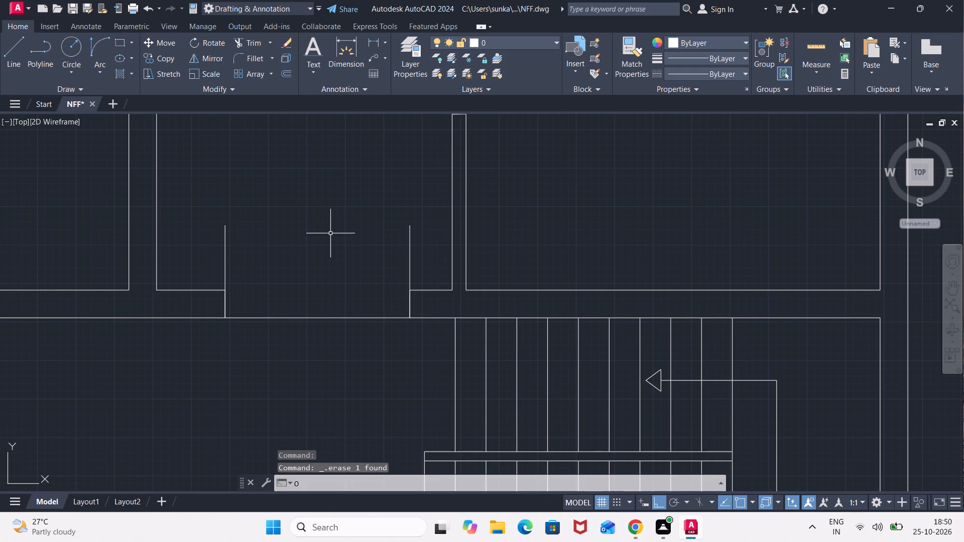
{"action": "key", "text": "Return"}
{"action": "key", "text": "Return"}
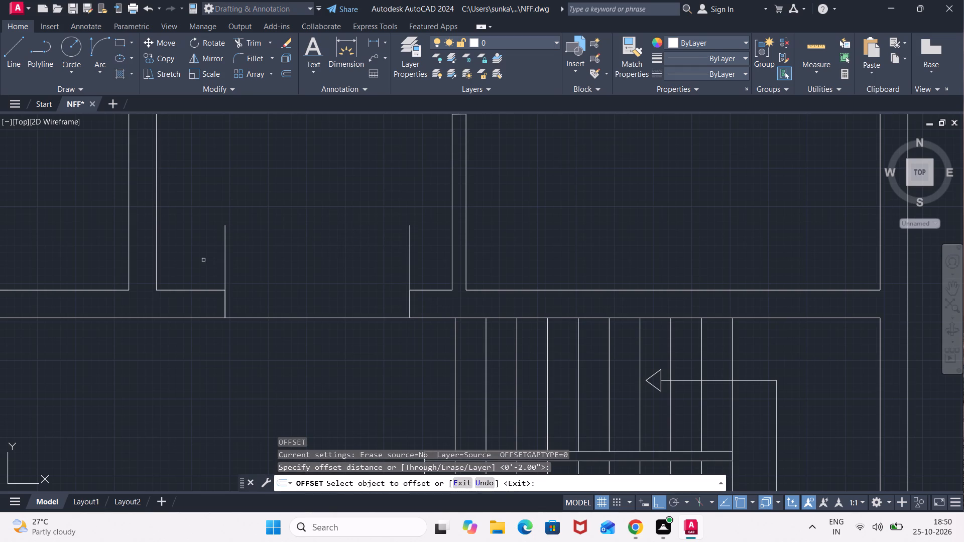
{"action": "left_click", "coordinate": [225, 272]}
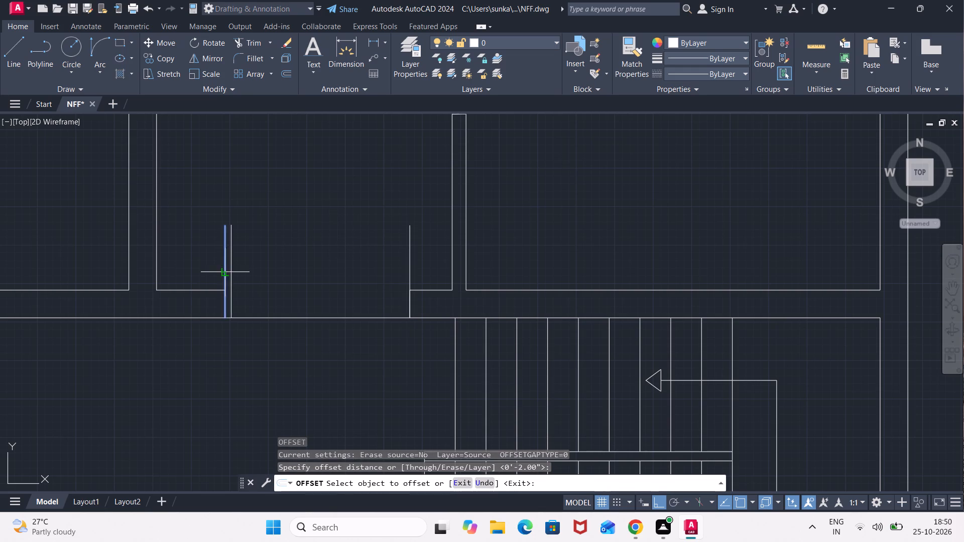
{"action": "left_click", "coordinate": [298, 269]}
{"action": "left_click", "coordinate": [411, 265]}
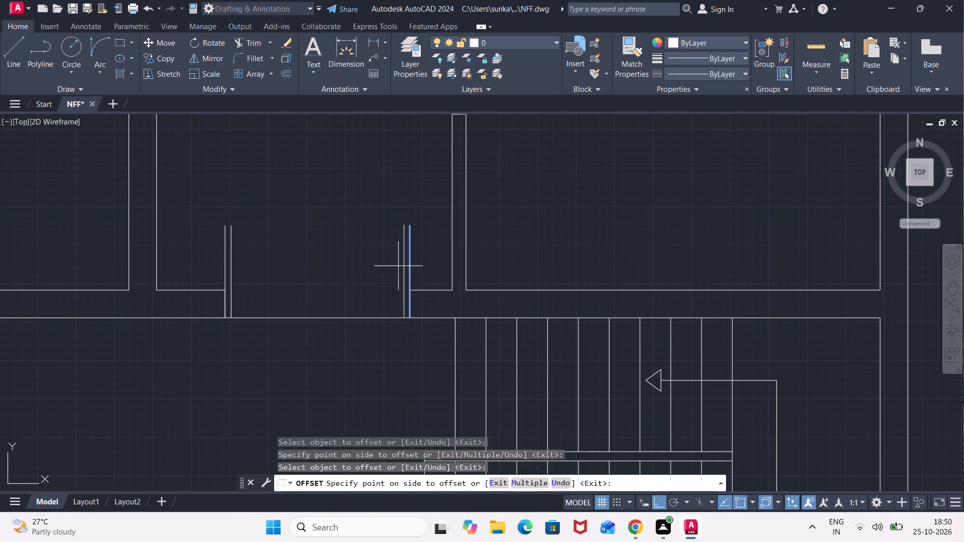
{"action": "left_click", "coordinate": [285, 288]}
Draw the left leaf's swing arc with Start, End, Direction from the leaf's outer top corner to the opening's midpoint on the passage line.
{"action": "left_click", "coordinate": [102, 67]}
{"action": "left_click", "coordinate": [135, 232]}
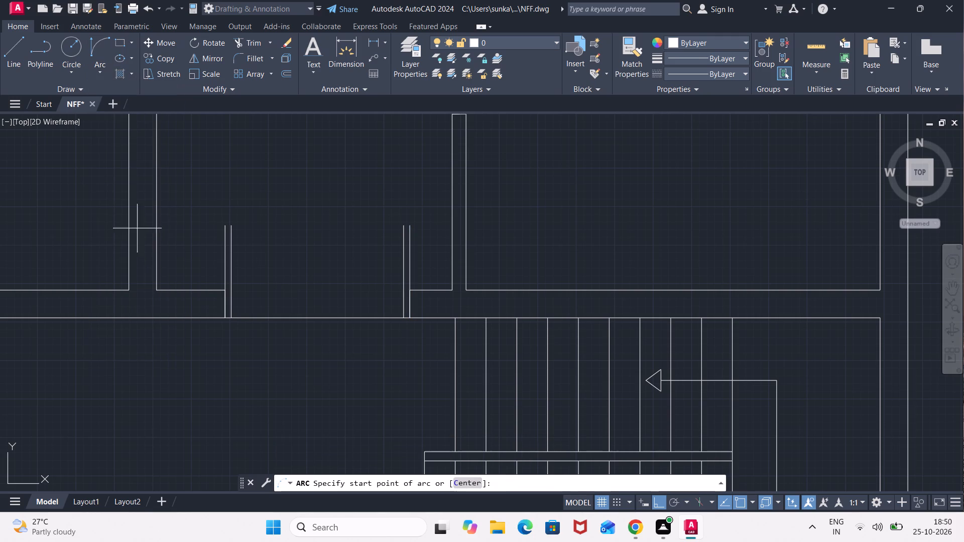
{"action": "scroll", "coordinate": [220, 222], "scroll_direction": "up", "scroll_amount": 2}
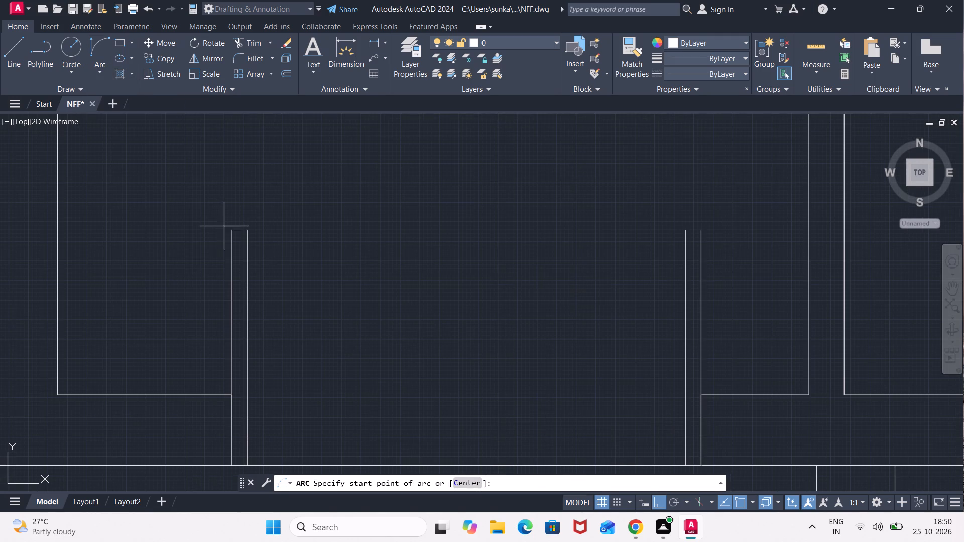
{"action": "left_click", "coordinate": [226, 231]}
{"action": "scroll", "coordinate": [340, 327], "scroll_direction": "down", "scroll_amount": 1}
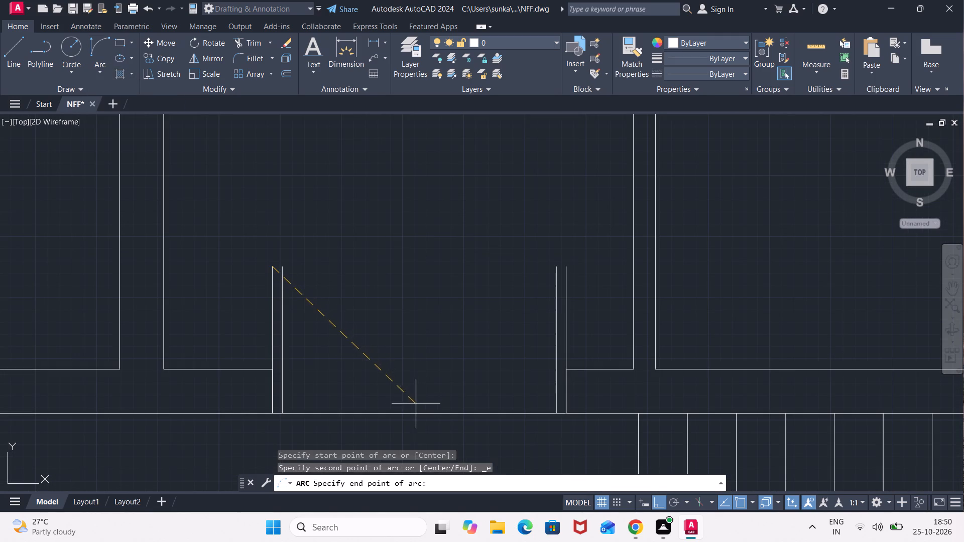
{"action": "left_click", "coordinate": [419, 409]}
{"action": "left_click_drag", "start_coordinate": [413, 302], "coordinate": [414, 296]}
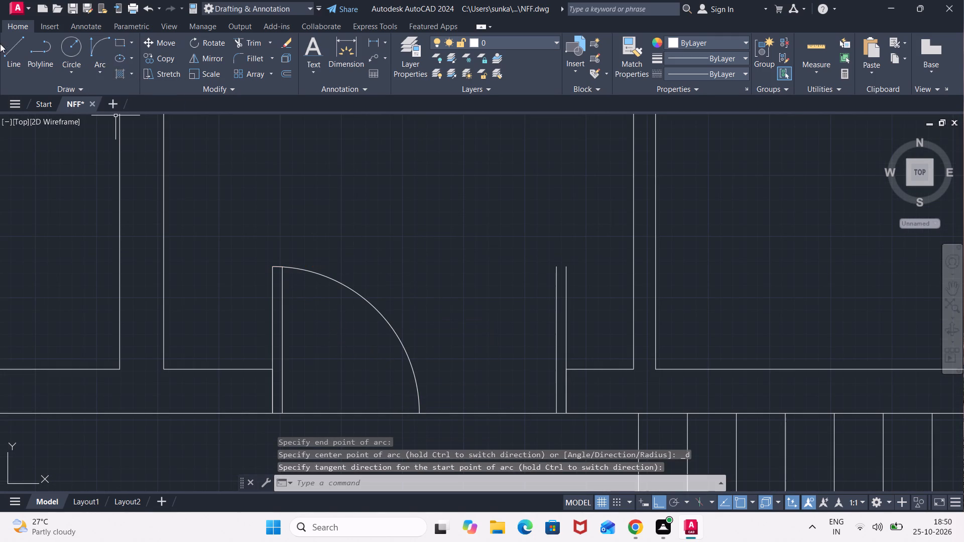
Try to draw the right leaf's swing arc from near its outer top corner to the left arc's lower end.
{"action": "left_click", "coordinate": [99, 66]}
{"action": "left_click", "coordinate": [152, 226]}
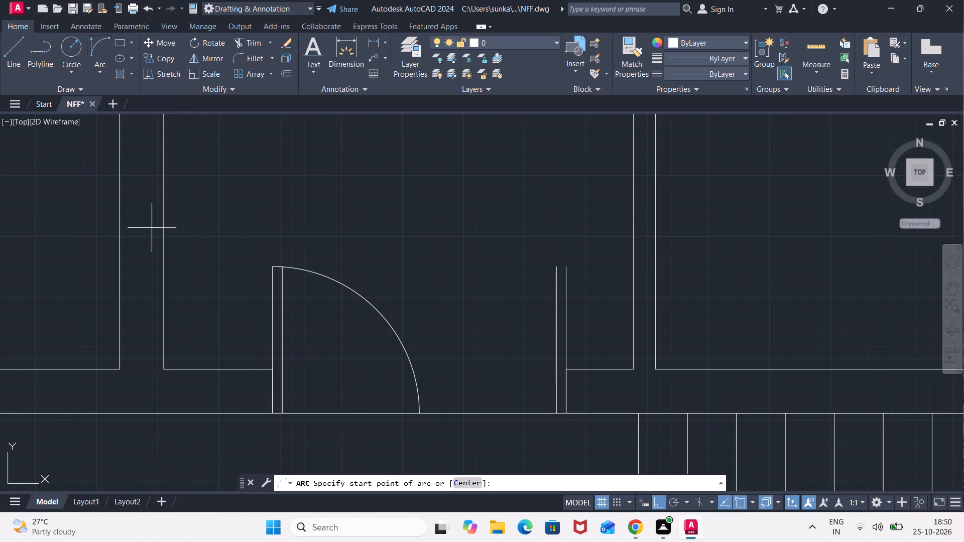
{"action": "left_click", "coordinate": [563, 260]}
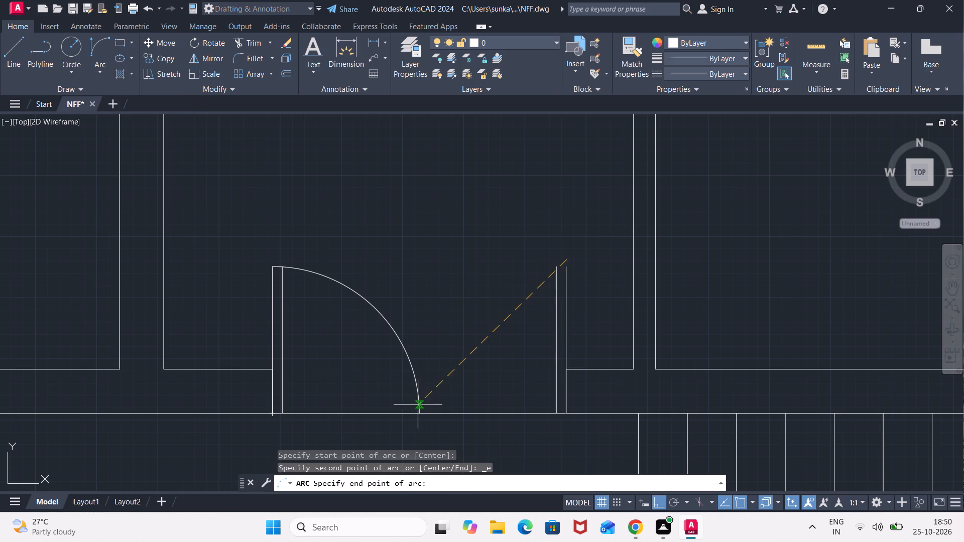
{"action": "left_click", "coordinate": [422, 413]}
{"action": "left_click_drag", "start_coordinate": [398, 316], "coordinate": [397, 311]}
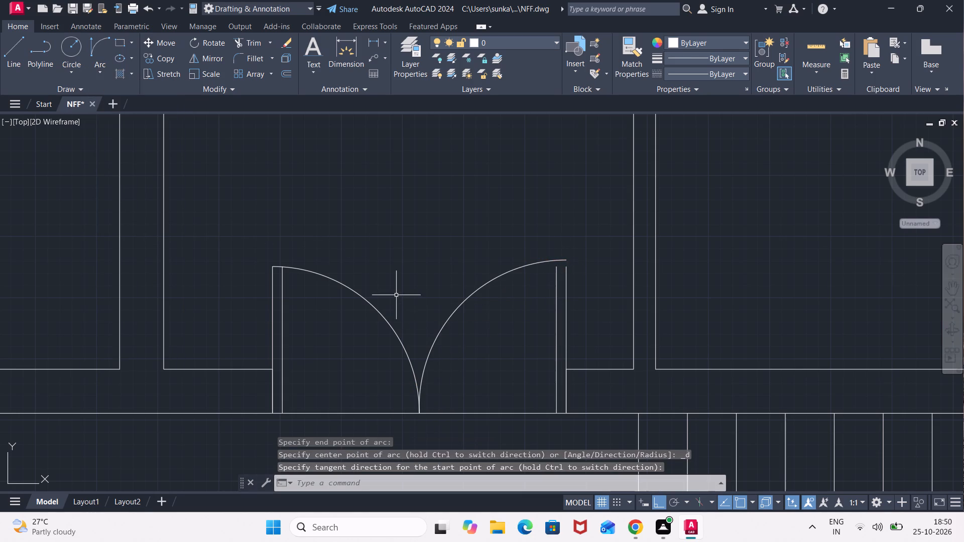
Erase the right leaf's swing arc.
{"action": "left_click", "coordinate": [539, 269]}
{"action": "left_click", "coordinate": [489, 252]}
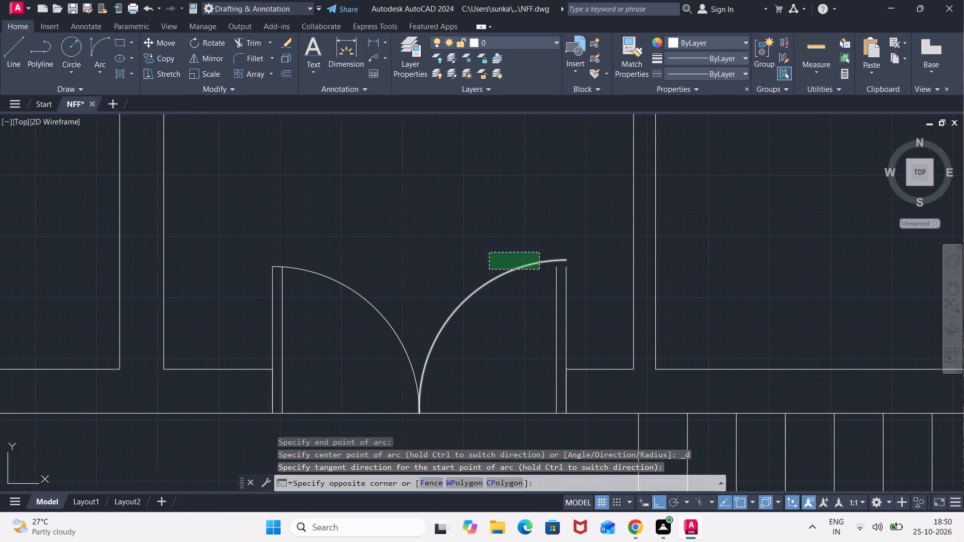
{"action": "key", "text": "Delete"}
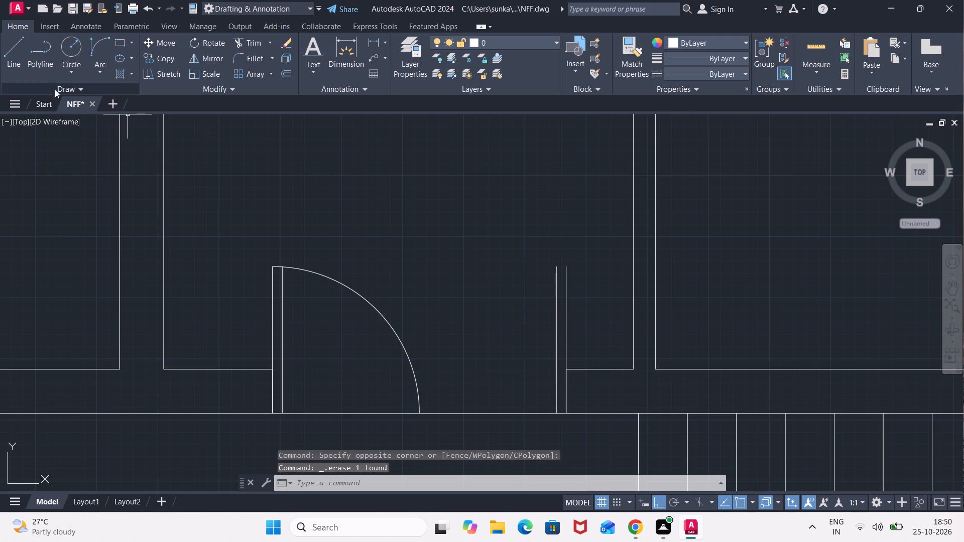
Draw the right leaf's swing arc with Start, End, Direction from its outer top corner to the left arc's lower end.
{"action": "left_click", "coordinate": [92, 66]}
{"action": "left_click", "coordinate": [150, 221]}
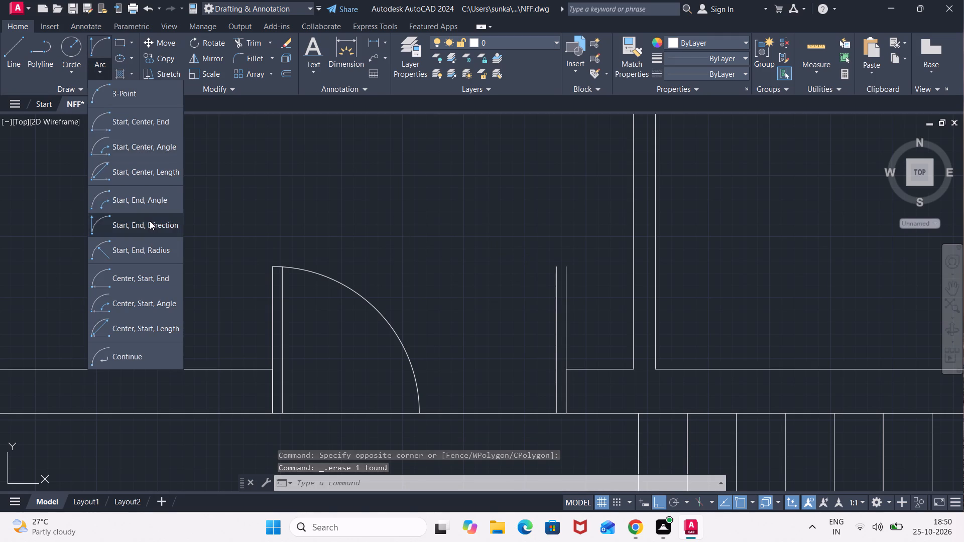
{"action": "left_click", "coordinate": [568, 269]}
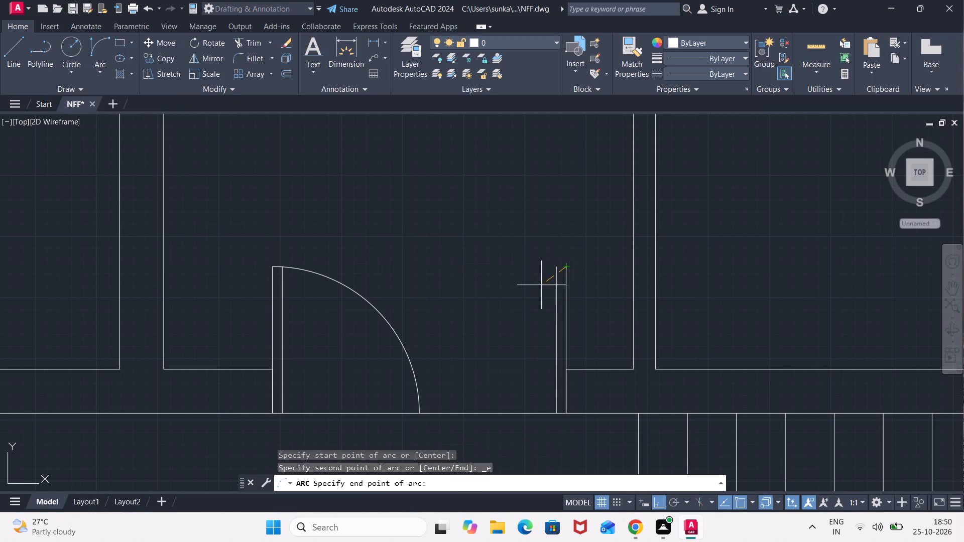
{"action": "left_click", "coordinate": [419, 413]}
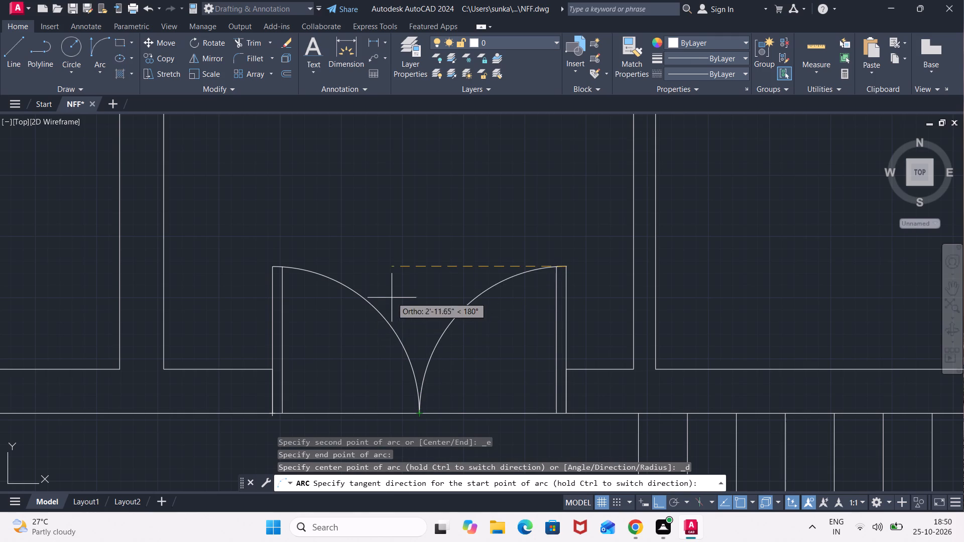
{"action": "left_click", "coordinate": [382, 272]}
Move the right unit's HALL 8'X17'9" label straight down about 5'-9" within the hall.
{"action": "scroll", "coordinate": [502, 311], "scroll_direction": "down", "scroll_amount": 2}
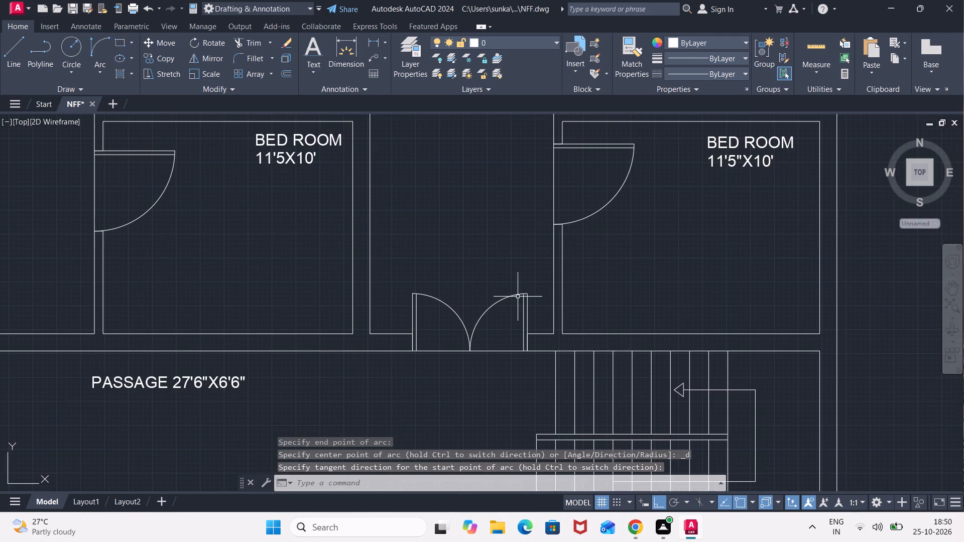
{"action": "scroll", "coordinate": [520, 295], "scroll_direction": "down", "scroll_amount": 1}
{"action": "middle_click_drag", "start_coordinate": [593, 264], "coordinate": [469, 392]}
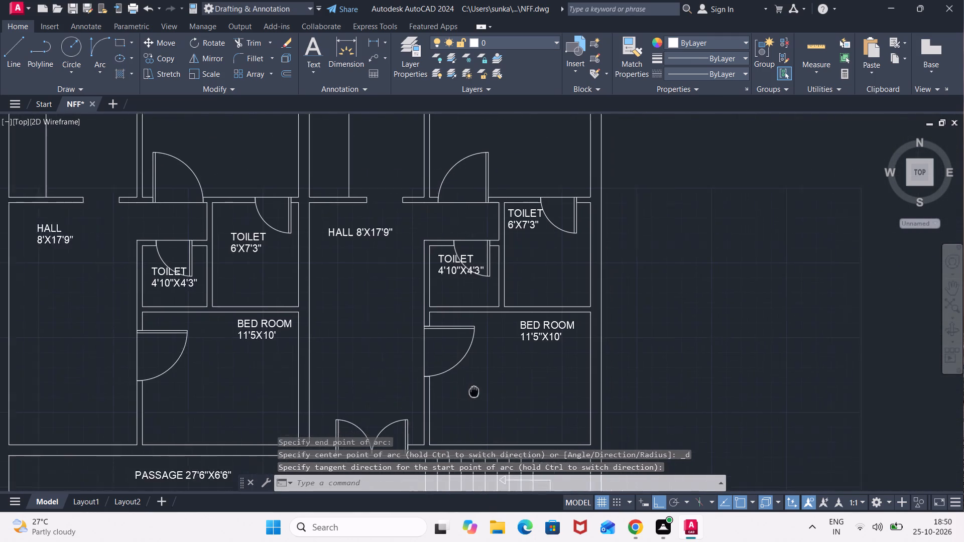
{"action": "middle_click_drag", "start_coordinate": [469, 392], "coordinate": [463, 394]}
{"action": "scroll", "coordinate": [409, 335], "scroll_direction": "down", "scroll_amount": 1}
{"action": "scroll", "coordinate": [427, 319], "scroll_direction": "up", "scroll_amount": 1}
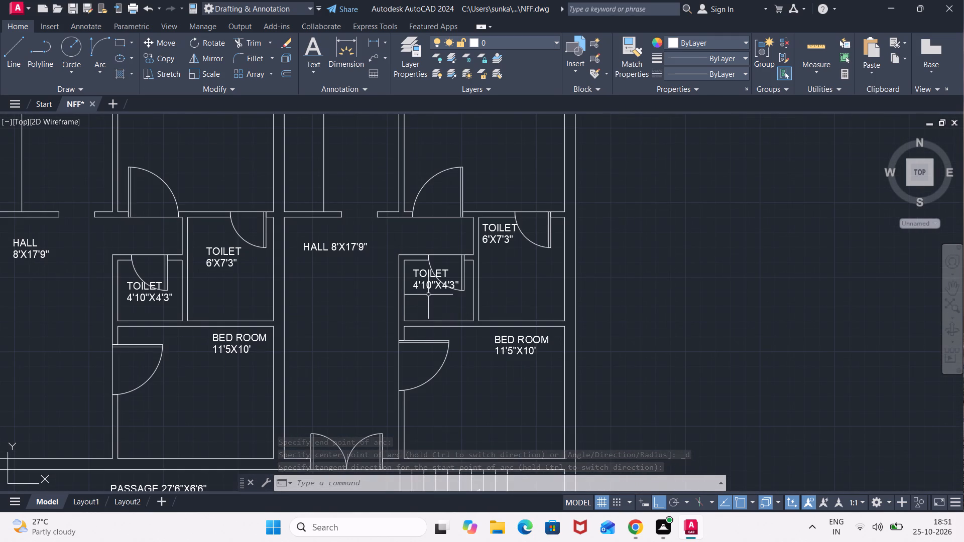
{"action": "left_click", "coordinate": [360, 248]}
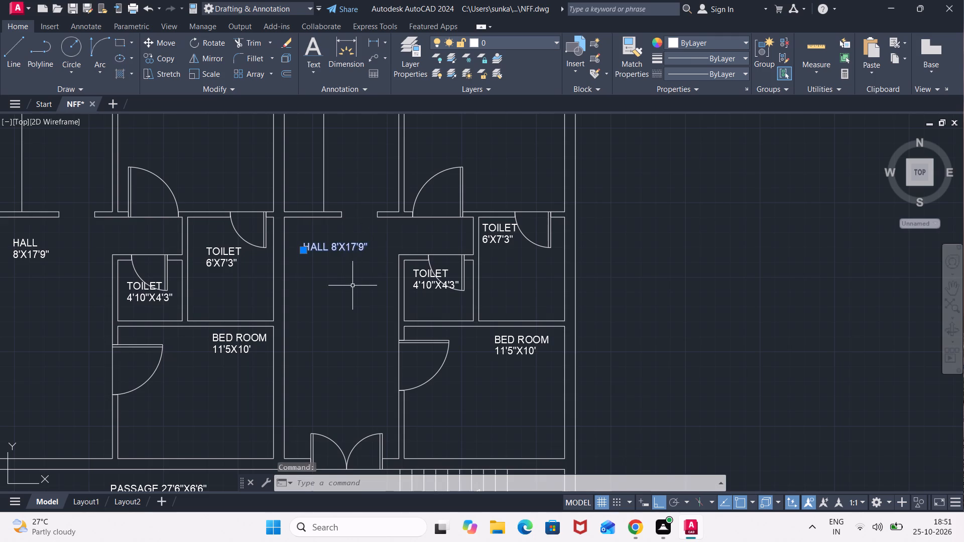
{"action": "key", "text": "m"}
{"action": "key", "text": "Return"}
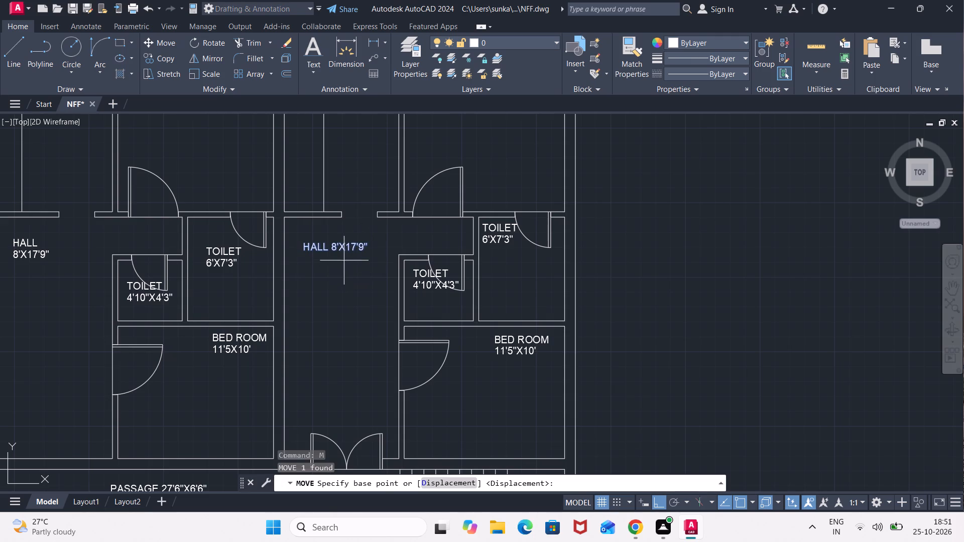
{"action": "left_click", "coordinate": [343, 252]}
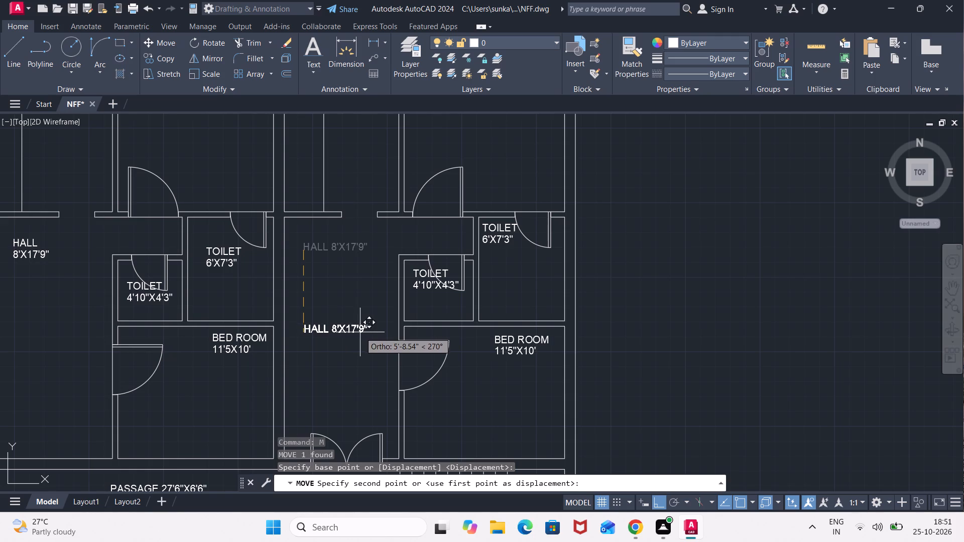
{"action": "left_click", "coordinate": [360, 333]}
Move both lines of the left unit's HALL 8'X17'9" label straight down about 5'-11".
{"action": "left_click", "coordinate": [36, 245]}
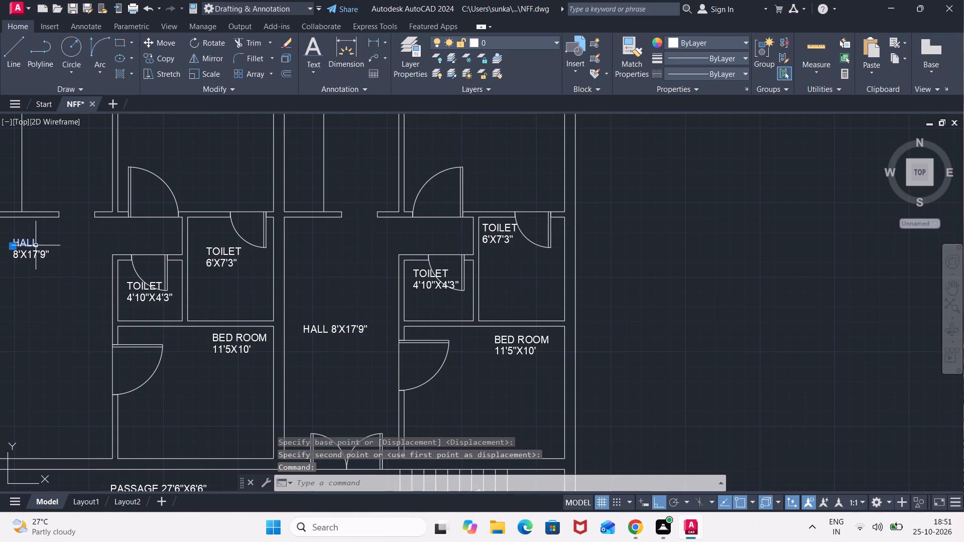
{"action": "left_click", "coordinate": [32, 258]}
{"action": "key", "text": "m"}
{"action": "key", "text": "Return"}
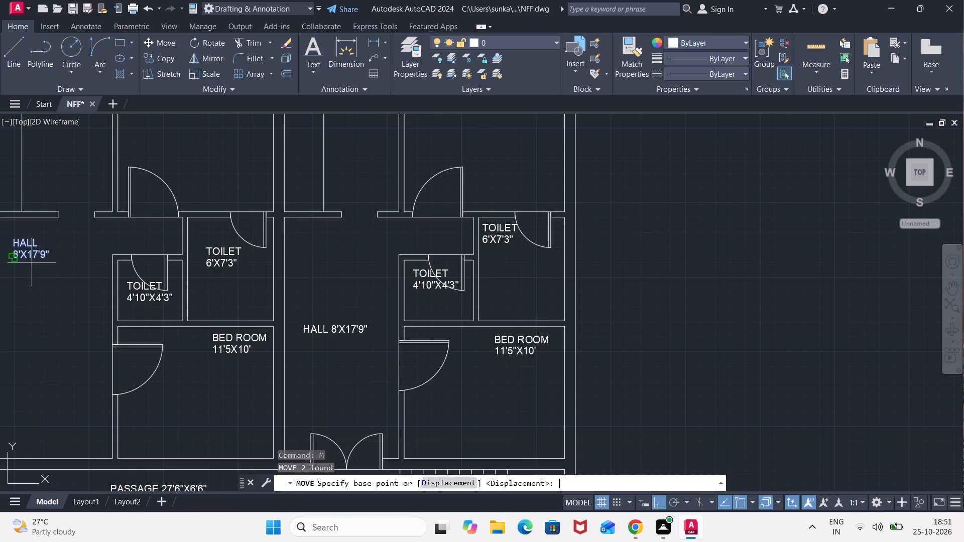
{"action": "left_click", "coordinate": [28, 254]}
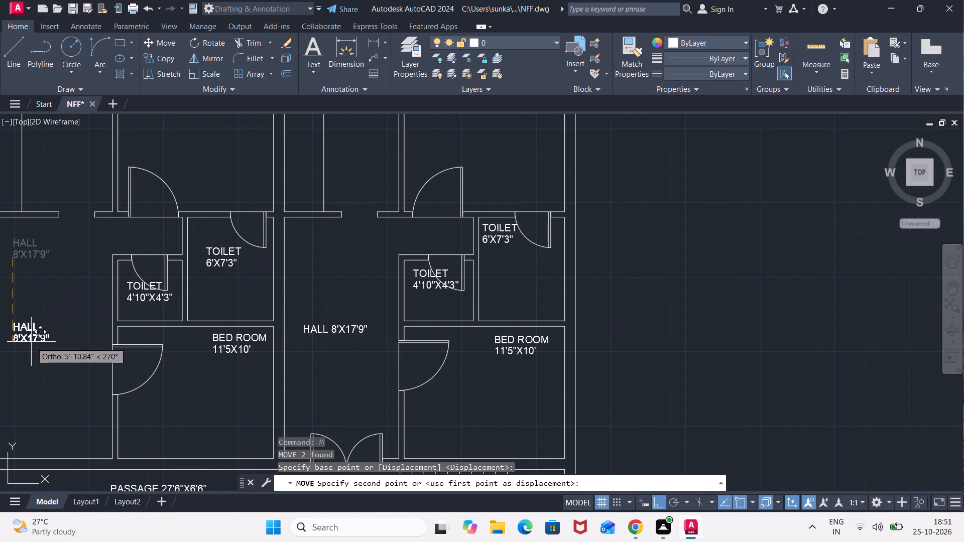
{"action": "left_click", "coordinate": [31, 339]}
Draw a 3' window opening with a lengthwise centre line across the outer side wall of the right unit's 11'5"X10' BED ROOM.
{"action": "scroll", "coordinate": [50, 323], "scroll_direction": "down", "scroll_amount": 2}
{"action": "middle_click_drag", "start_coordinate": [50, 323], "coordinate": [164, 319]}
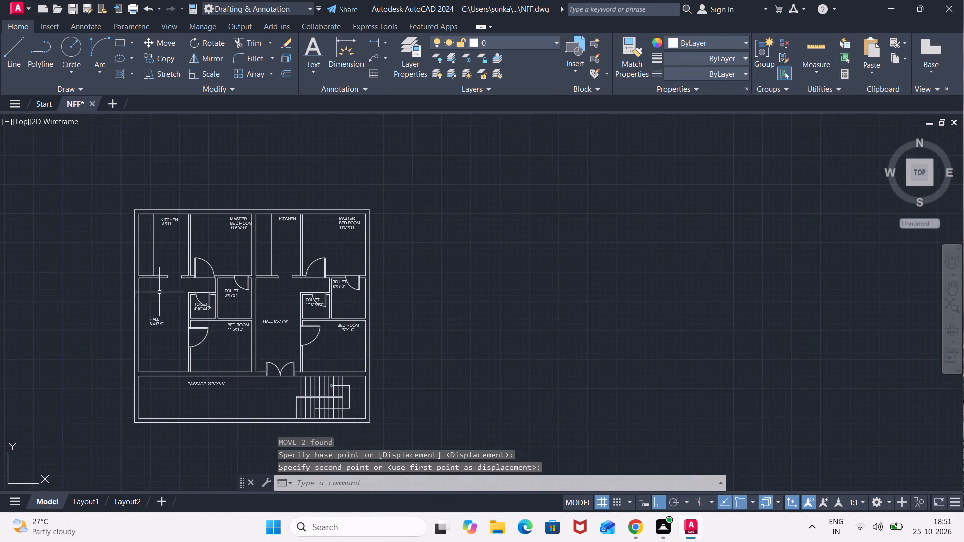
{"action": "scroll", "coordinate": [159, 291], "scroll_direction": "up", "scroll_amount": 2}
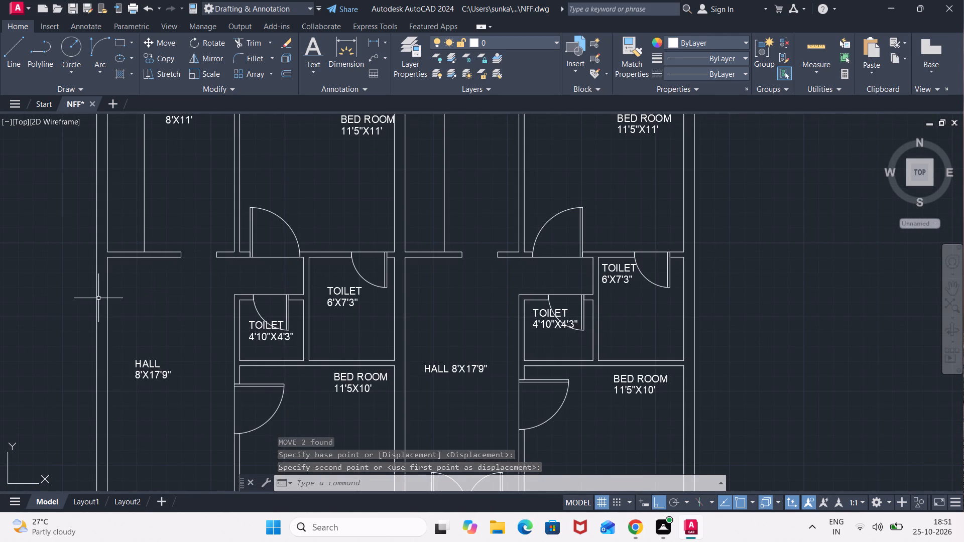
{"action": "scroll", "coordinate": [191, 416], "scroll_direction": "down", "scroll_amount": 2}
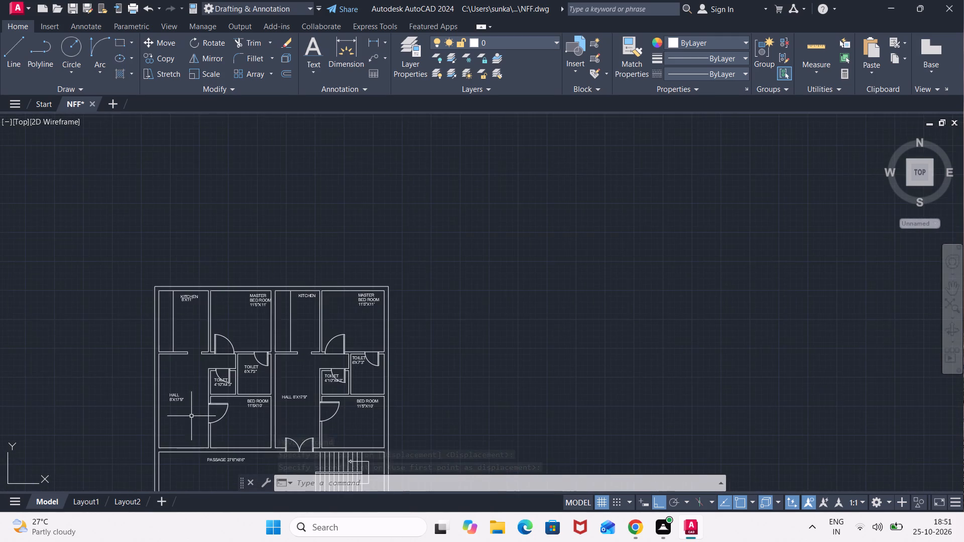
{"action": "middle_click_drag", "start_coordinate": [178, 438], "coordinate": [154, 301]}
{"action": "scroll", "coordinate": [413, 375], "scroll_direction": "up", "scroll_amount": 1}
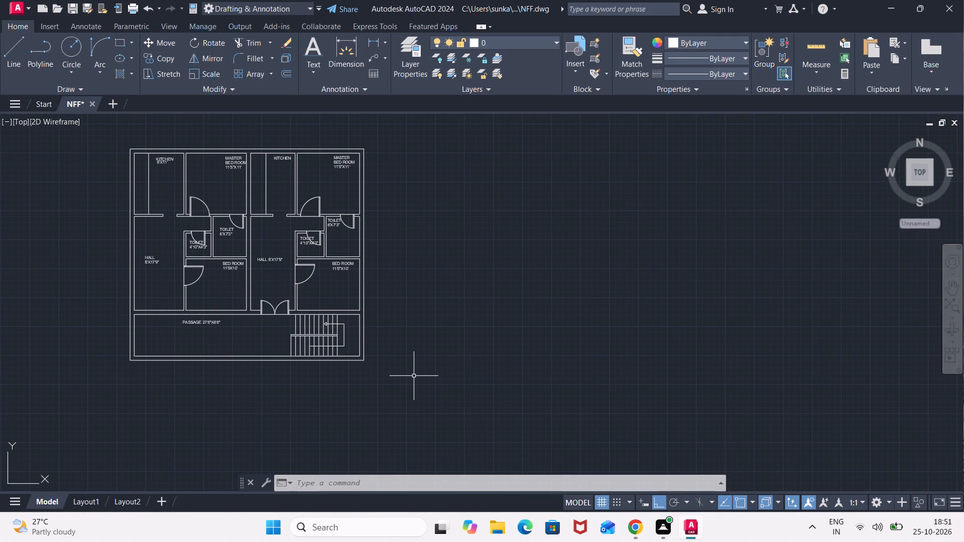
{"action": "key", "text": "l"}
{"action": "key", "text": "Return"}
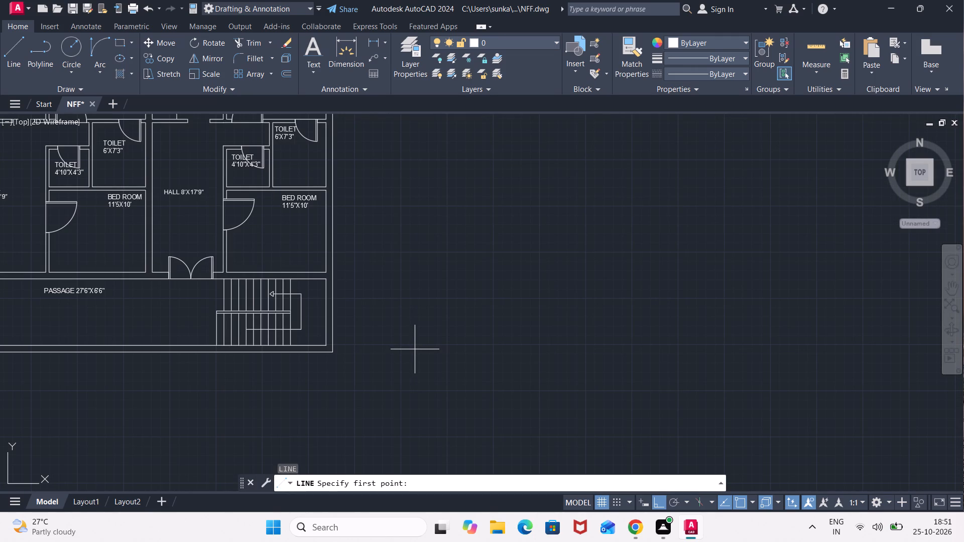
{"action": "scroll", "coordinate": [324, 231], "scroll_direction": "up", "scroll_amount": 2}
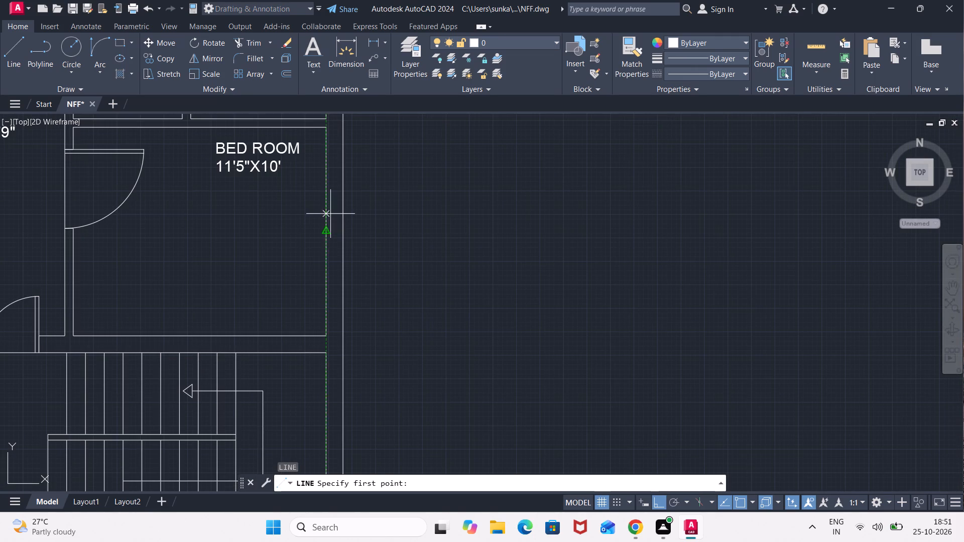
{"action": "left_click", "coordinate": [327, 213]}
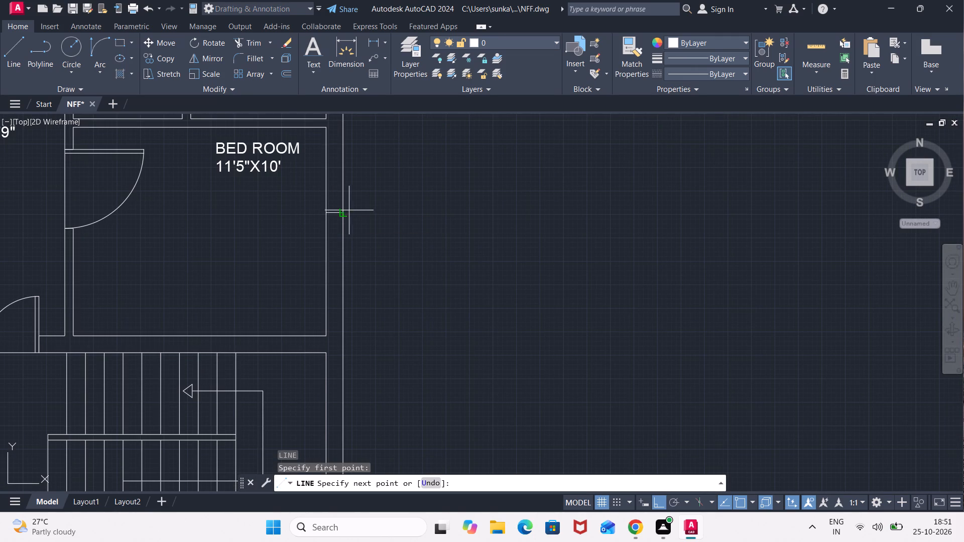
{"action": "left_click", "coordinate": [345, 210]}
{"action": "key", "text": "3"}
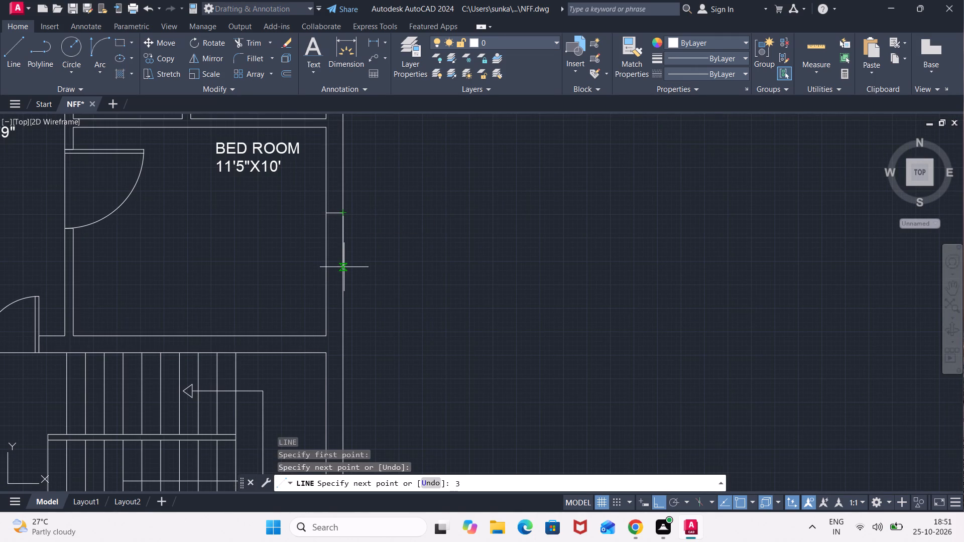
{"action": "key", "text": "apostrophe"}
{"action": "key", "text": "Return"}
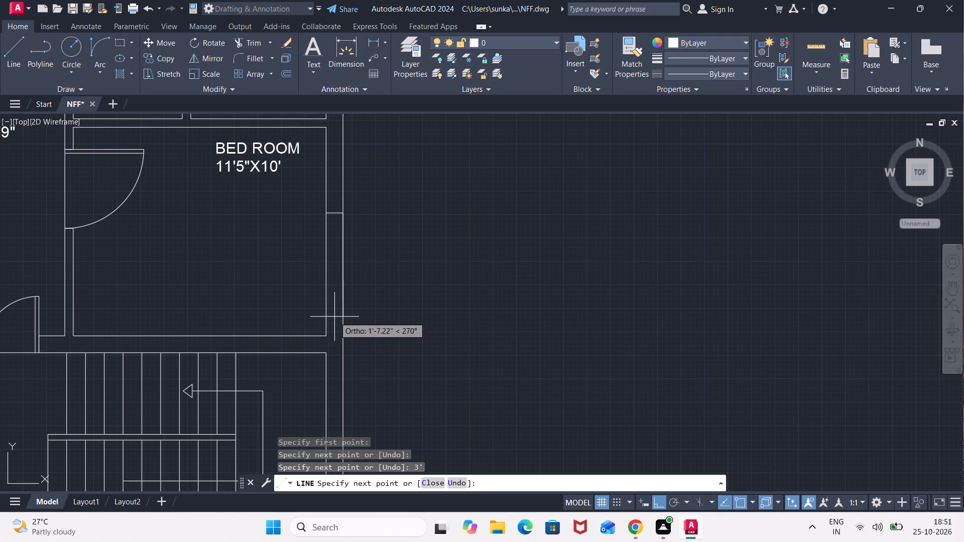
{"action": "left_click", "coordinate": [329, 283]}
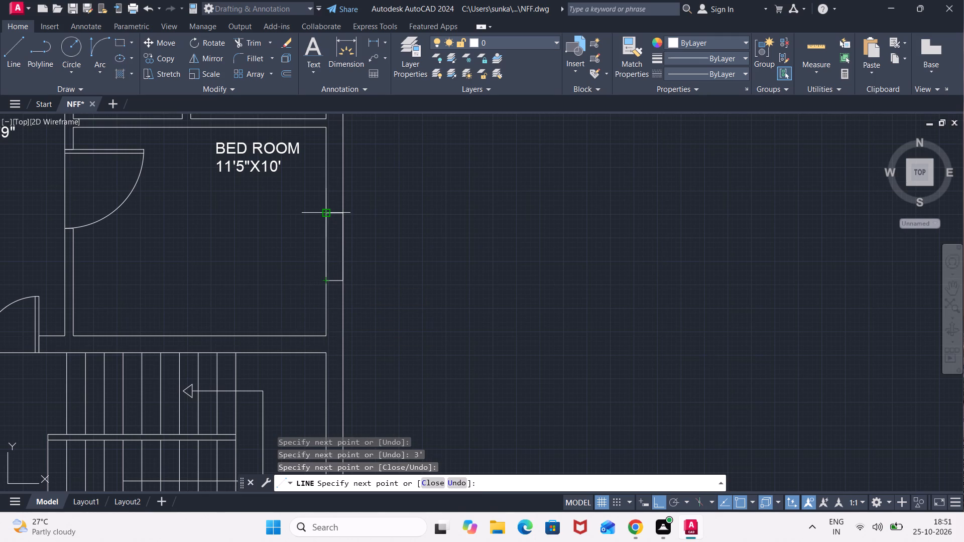
{"action": "left_click", "coordinate": [329, 210]}
{"action": "left_click", "coordinate": [334, 212]}
{"action": "left_click", "coordinate": [337, 280]}
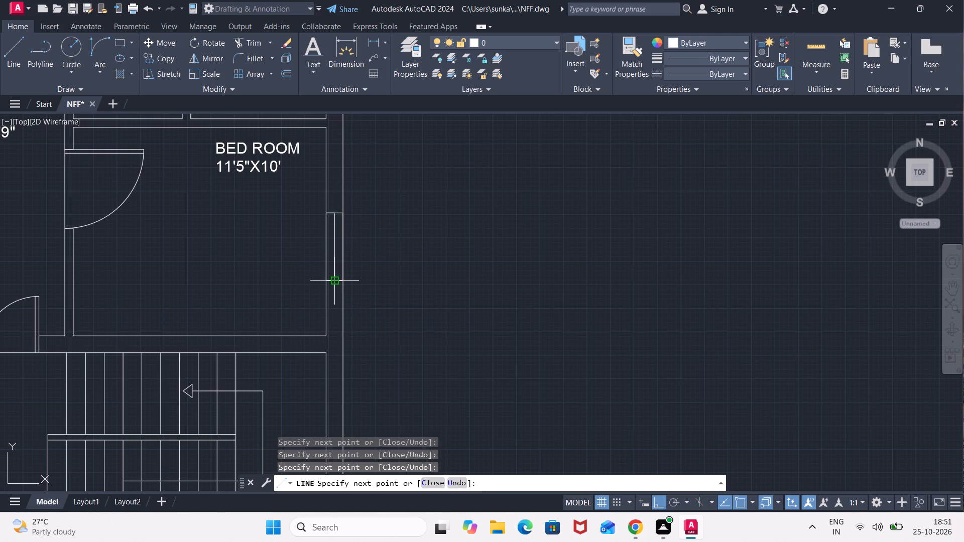
{"action": "key", "text": "Escape"}
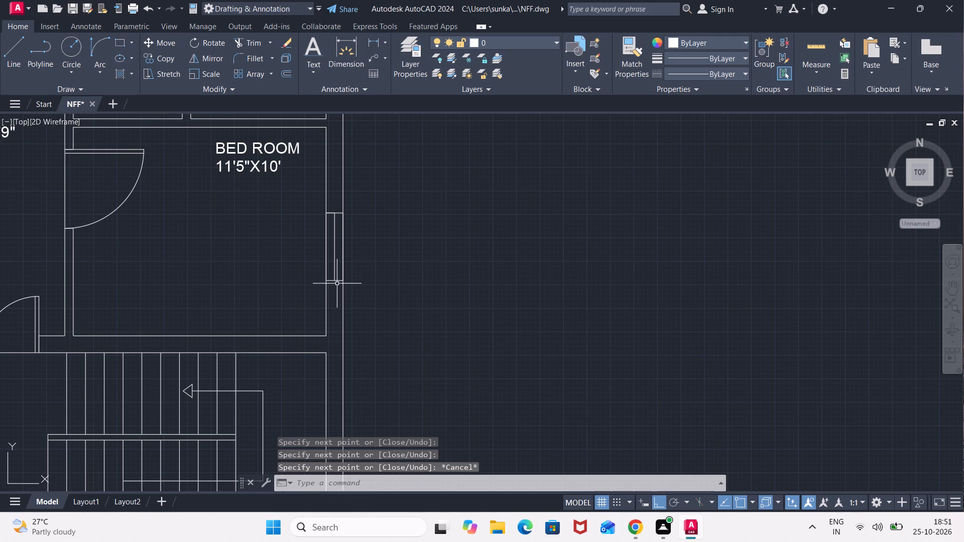
Offset the bedroom window's centre line 1.75" to both sides.
{"action": "key", "text": "o"}
{"action": "key", "text": "Return"}
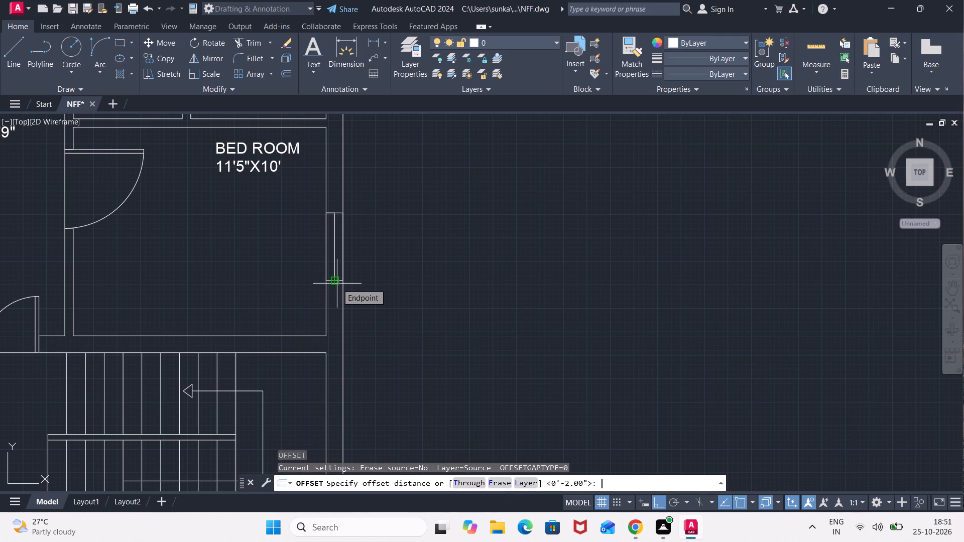
{"action": "type", "text": "1.75\""}
{"action": "key", "text": "Return"}
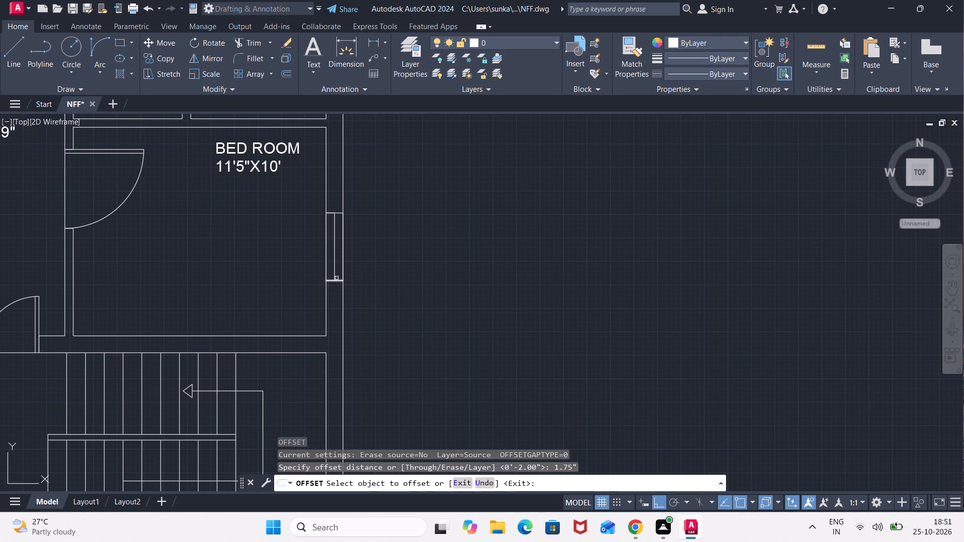
{"action": "scroll", "coordinate": [336, 278], "scroll_direction": "up", "scroll_amount": 2}
{"action": "left_click", "coordinate": [330, 246]}
{"action": "left_click", "coordinate": [334, 235]}
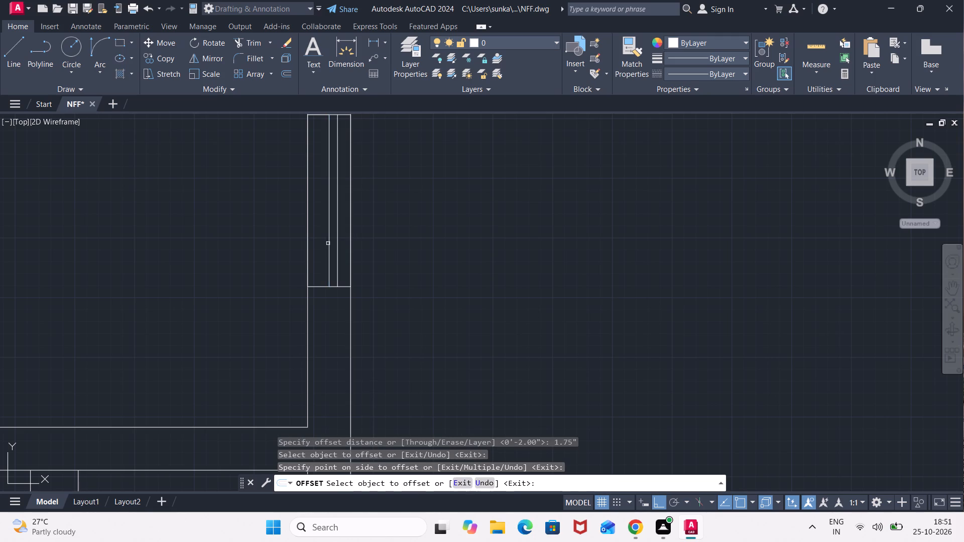
{"action": "left_click", "coordinate": [328, 244]}
{"action": "left_click", "coordinate": [317, 253]}
{"action": "key", "text": "Escape"}
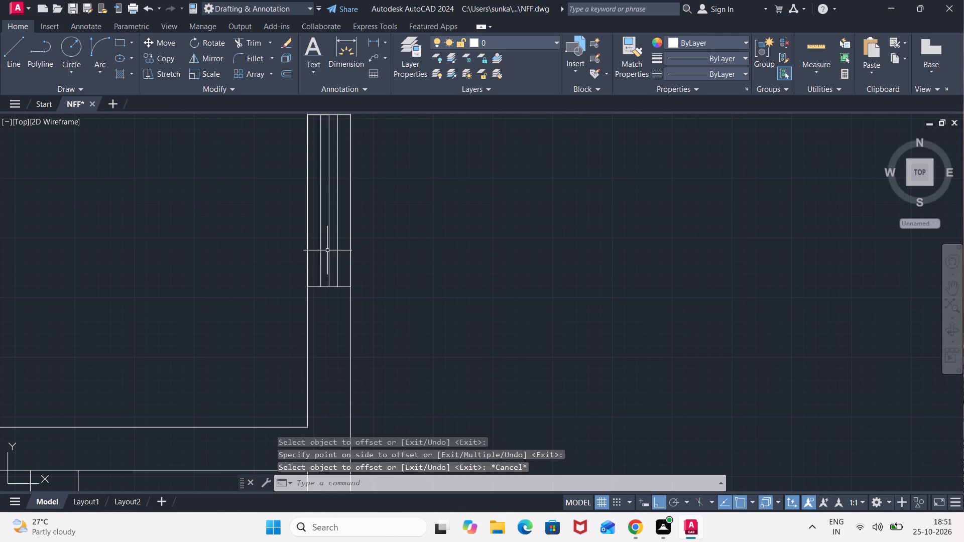
Erase the bedroom window's original centre line between the two offset lines.
{"action": "left_click", "coordinate": [327, 250]}
{"action": "left_click", "coordinate": [331, 246]}
{"action": "left_click", "coordinate": [331, 246]}
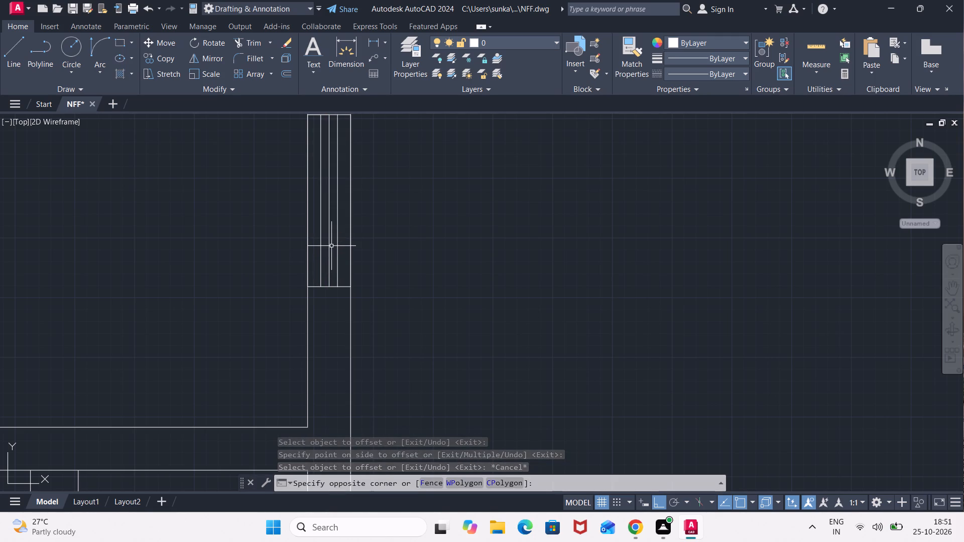
{"action": "left_click", "coordinate": [327, 247]}
{"action": "key", "text": "Delete"}
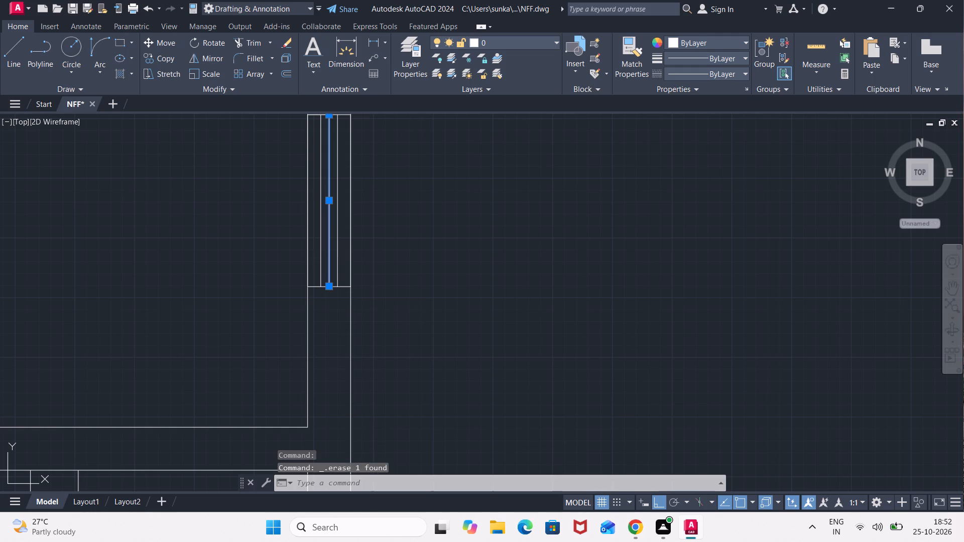
Draw a 2'6" window opening with a lengthwise centre line across the outer side wall of the right unit's 6'X7'3" TOILET.
{"action": "scroll", "coordinate": [468, 268], "scroll_direction": "down", "scroll_amount": 3}
{"action": "middle_click_drag", "start_coordinate": [477, 228], "coordinate": [468, 294]}
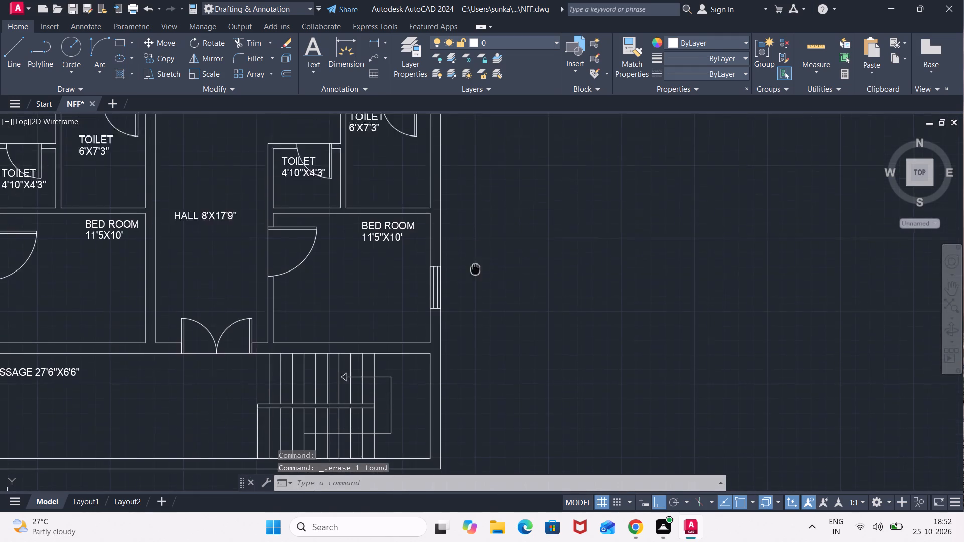
{"action": "middle_click_drag", "start_coordinate": [468, 294], "coordinate": [431, 391]}
{"action": "scroll", "coordinate": [382, 282], "scroll_direction": "up", "scroll_amount": 2}
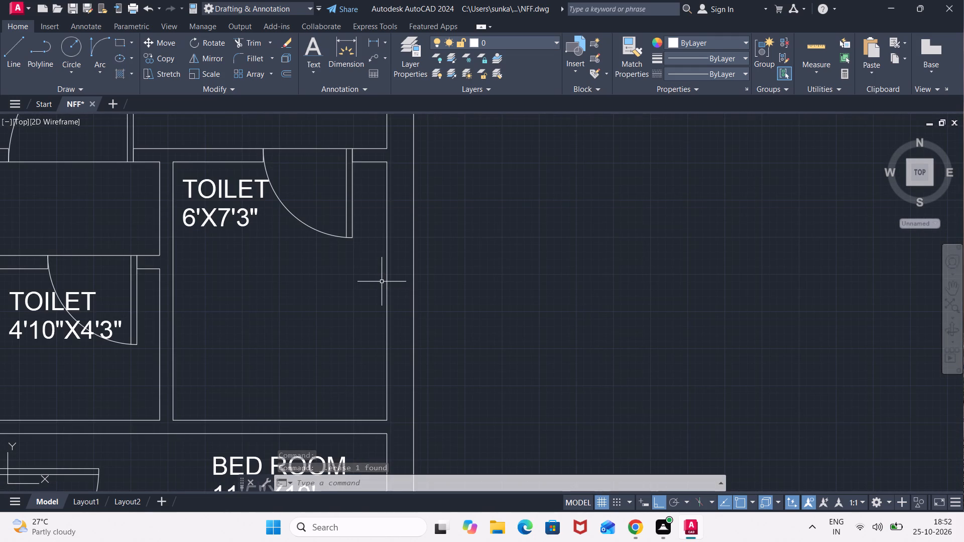
{"action": "key", "text": "l"}
{"action": "key", "text": "Return"}
{"action": "left_click", "coordinate": [386, 222]}
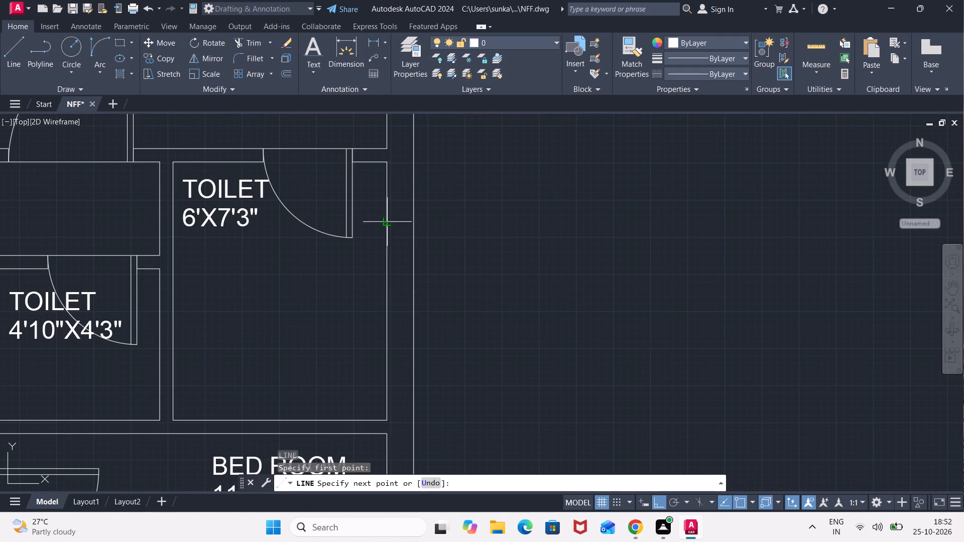
{"action": "left_click", "coordinate": [415, 221]}
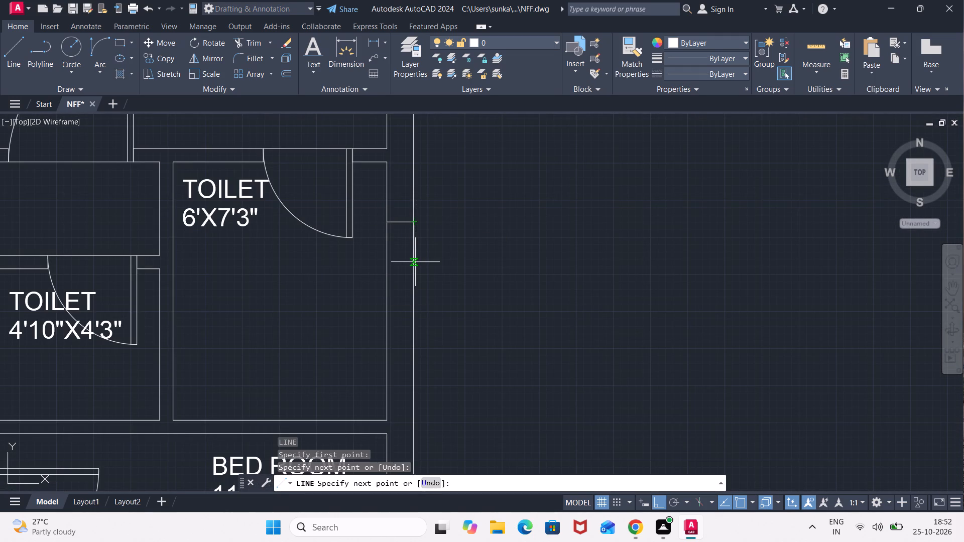
{"action": "type", "text": "2'6\""}
{"action": "key", "text": "Return"}
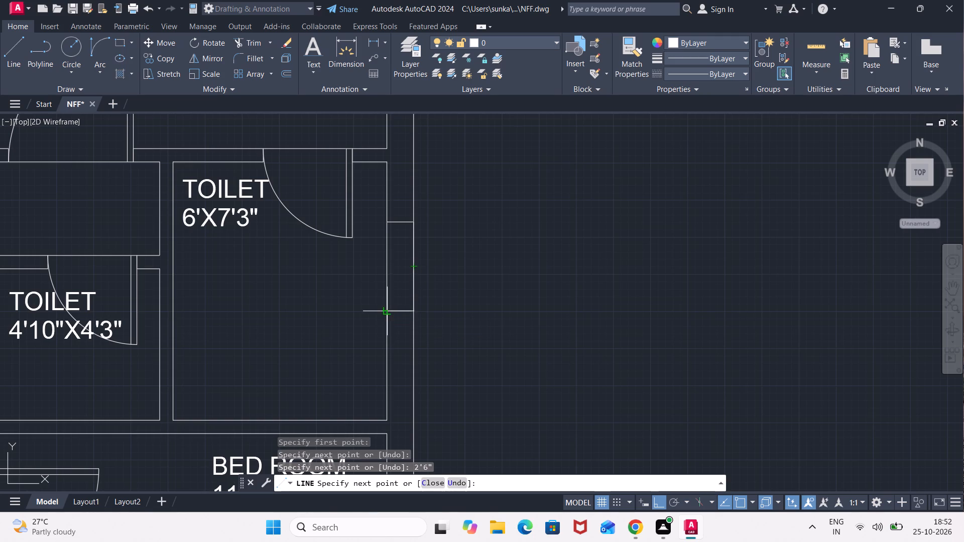
{"action": "left_click", "coordinate": [385, 311]}
{"action": "left_click", "coordinate": [384, 224]}
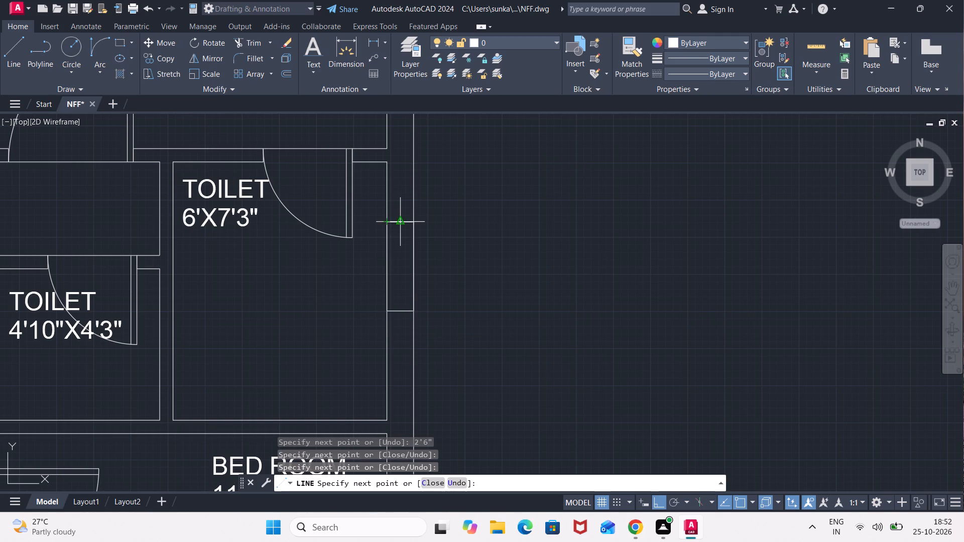
{"action": "left_click", "coordinate": [401, 224]}
{"action": "left_click", "coordinate": [402, 311]}
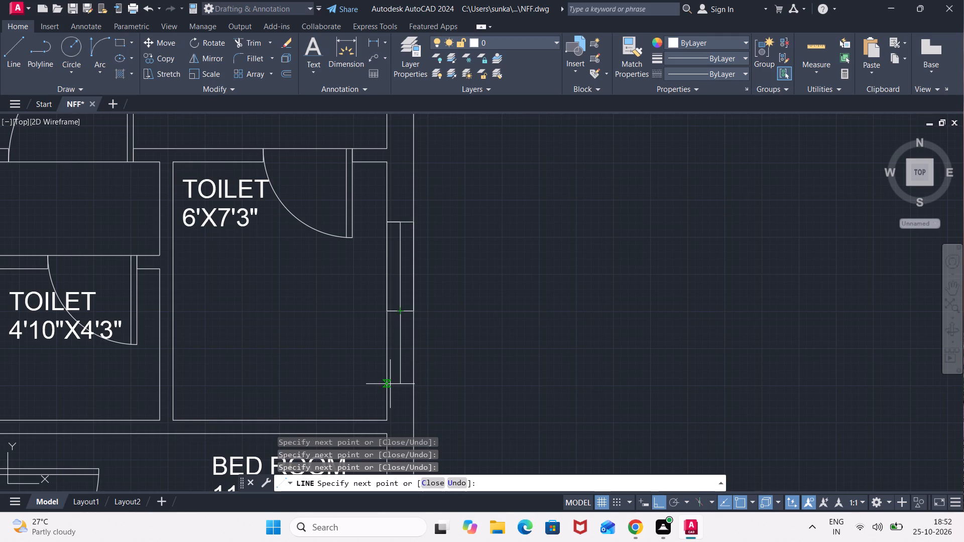
{"action": "key", "text": "Escape"}
Offset the toilet window's centre line 1.75" to both sides.
{"action": "key", "text": "o"}
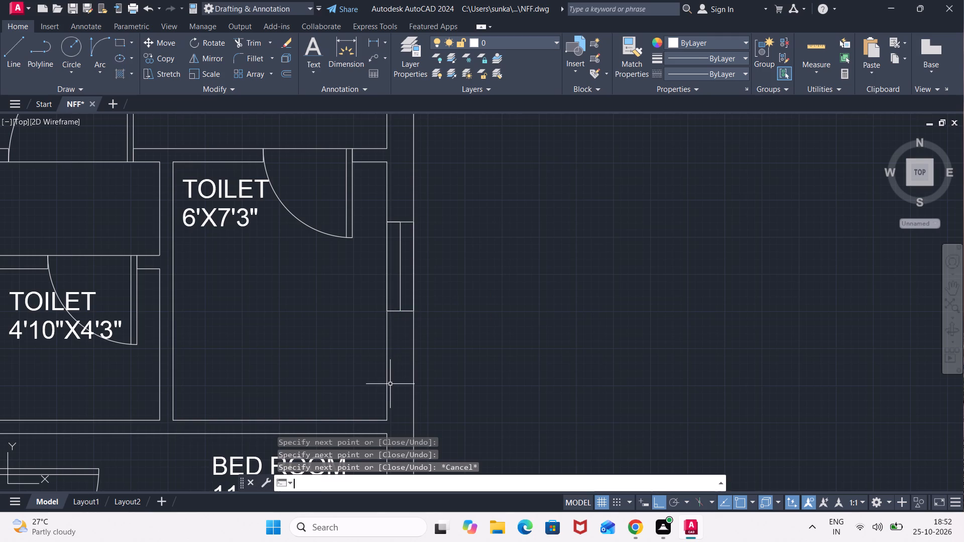
{"action": "key", "text": "Return"}
{"action": "key", "text": "Return"}
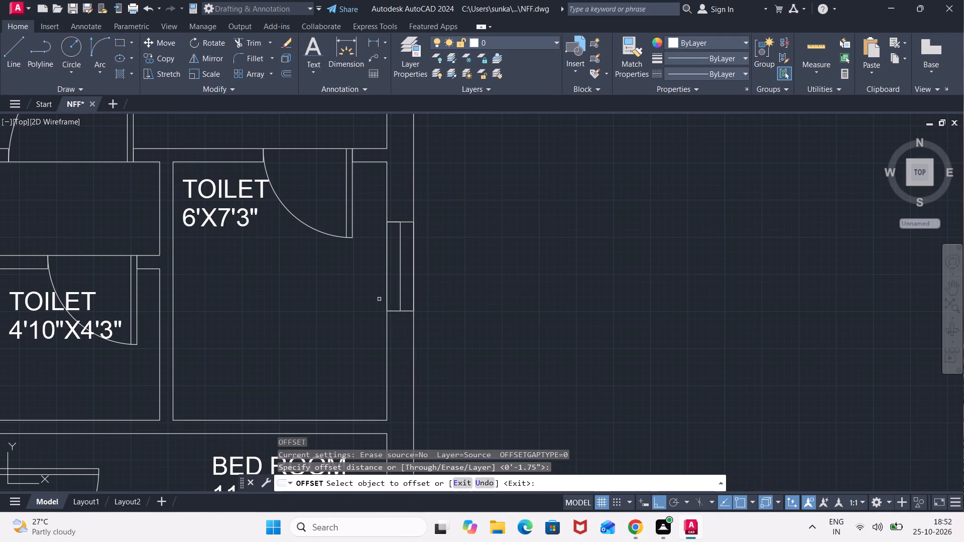
{"action": "left_click", "coordinate": [399, 279]}
{"action": "left_click", "coordinate": [413, 271]}
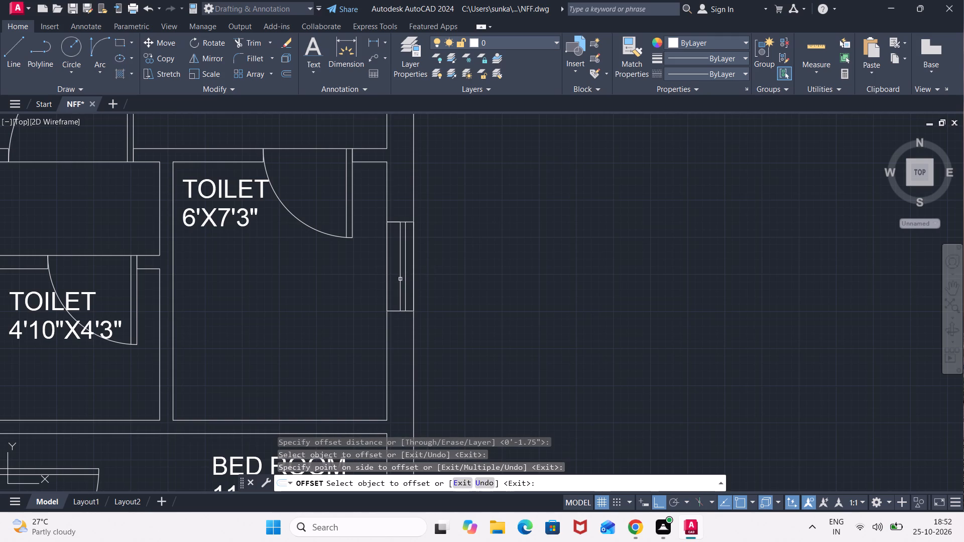
{"action": "left_click", "coordinate": [401, 281]}
{"action": "left_click", "coordinate": [386, 293]}
{"action": "key", "text": "Escape"}
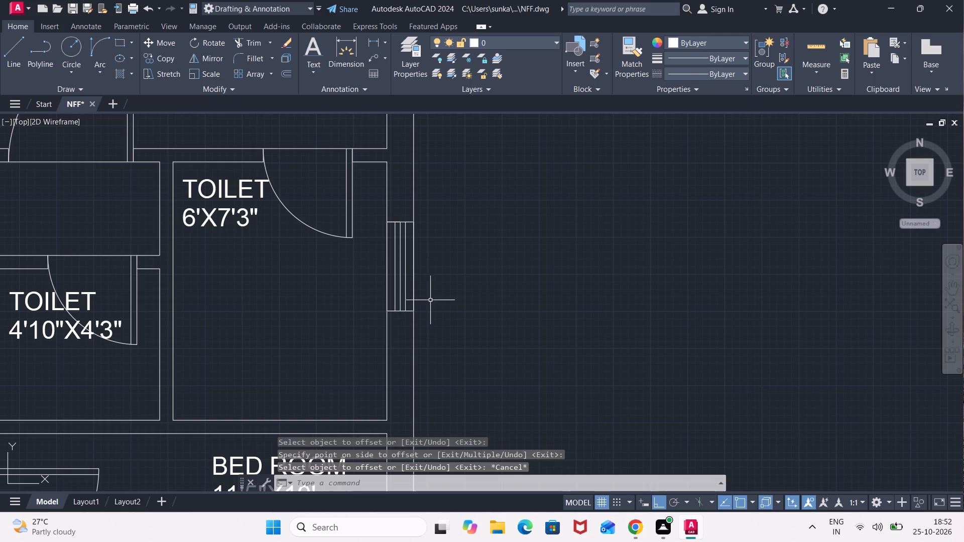
Erase the toilet window's original centre line between the two offset lines.
{"action": "left_click", "coordinate": [398, 292]}
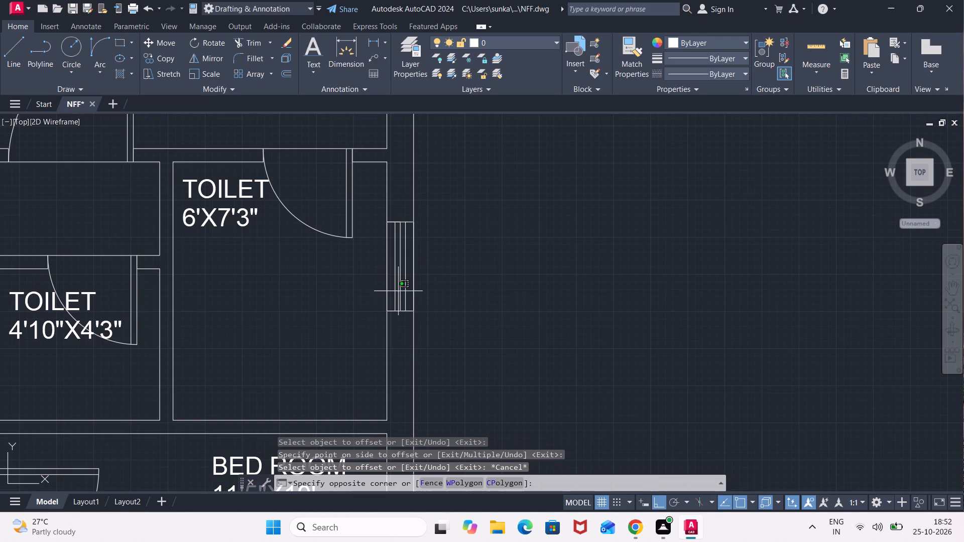
{"action": "key", "text": "Escape"}
{"action": "left_click", "coordinate": [402, 280]}
{"action": "left_click", "coordinate": [396, 288]}
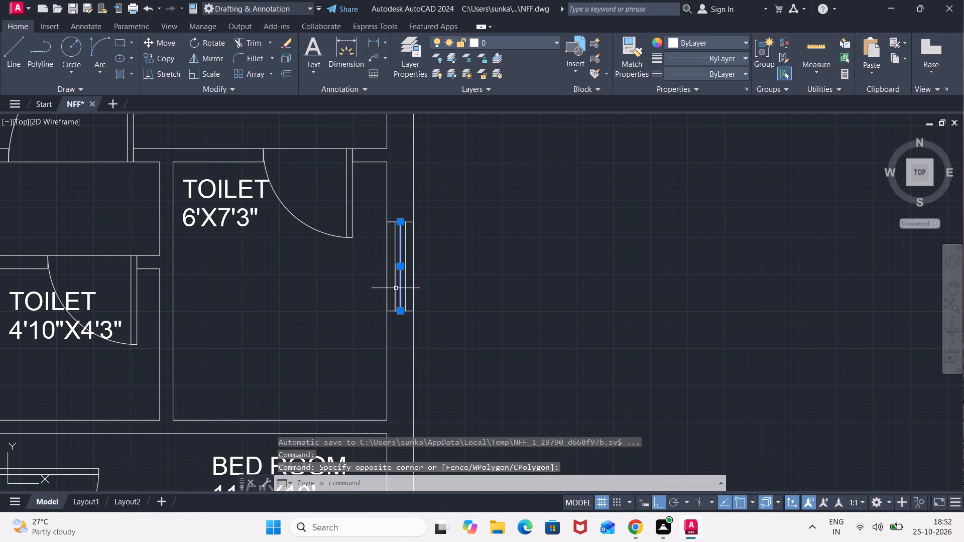
{"action": "key", "text": "Delete"}
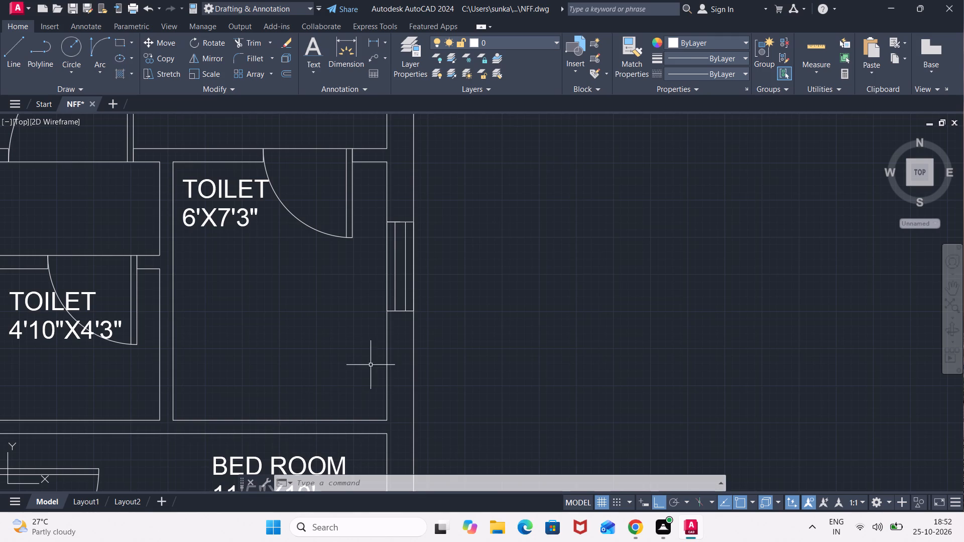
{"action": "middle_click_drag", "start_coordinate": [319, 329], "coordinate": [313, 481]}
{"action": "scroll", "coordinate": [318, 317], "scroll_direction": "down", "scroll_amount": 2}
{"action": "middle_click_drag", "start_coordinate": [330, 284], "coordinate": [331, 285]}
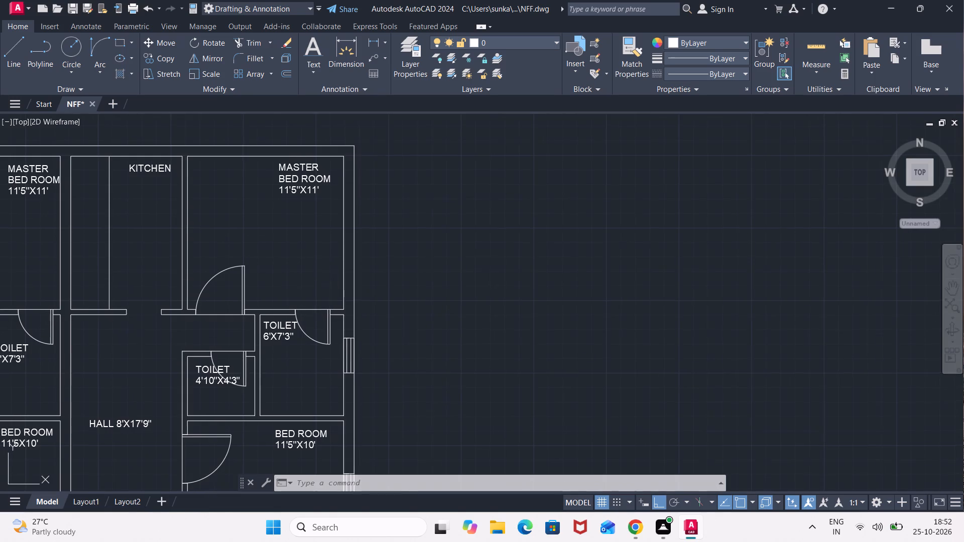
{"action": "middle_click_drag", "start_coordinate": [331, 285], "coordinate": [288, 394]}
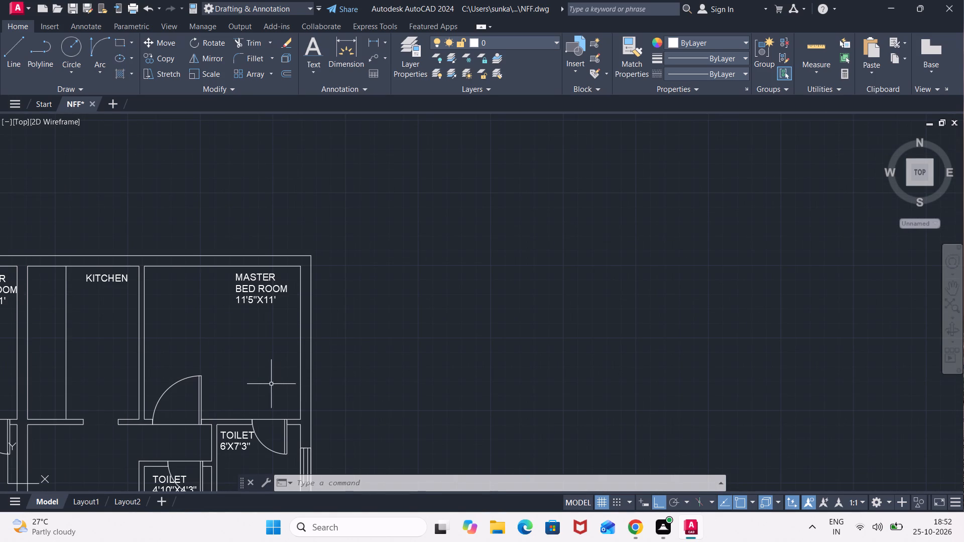
Draw a 3' window opening with a lengthwise centre line across the upper outer wall of the right unit's MASTER BED ROOM.
{"action": "scroll", "coordinate": [218, 292], "scroll_direction": "up", "scroll_amount": 2}
{"action": "key", "text": "l"}
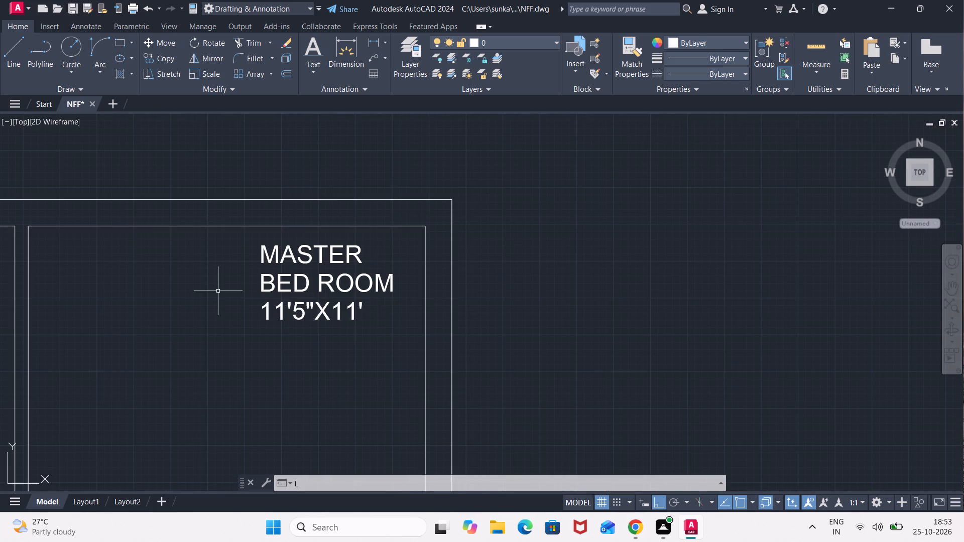
{"action": "key", "text": "Return"}
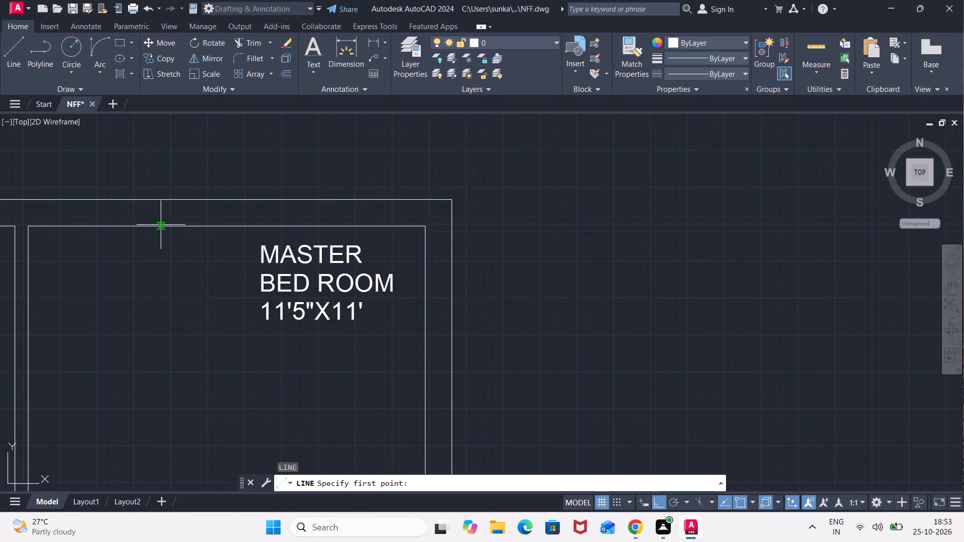
{"action": "left_click", "coordinate": [176, 226]}
{"action": "left_click", "coordinate": [177, 198]}
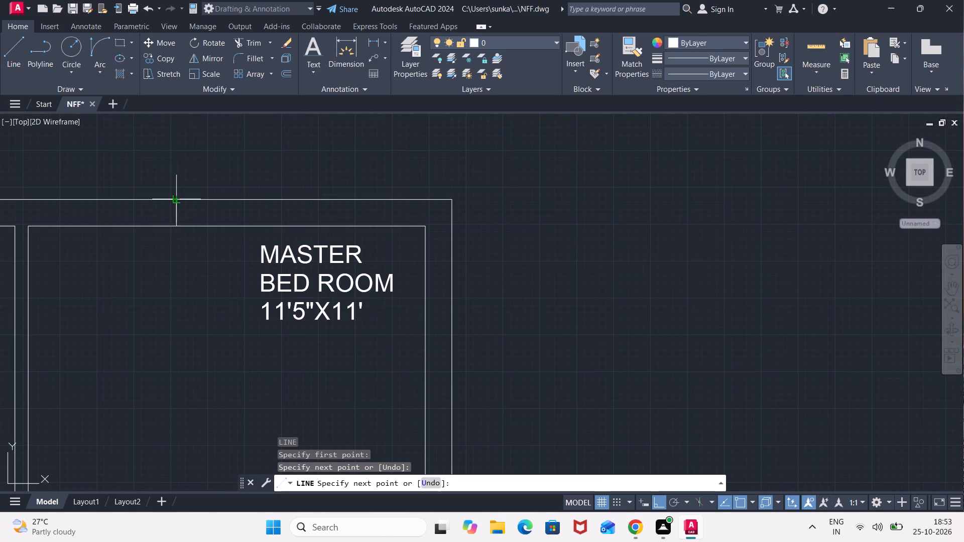
{"action": "type", "text": "3'"}
{"action": "key", "text": "Return"}
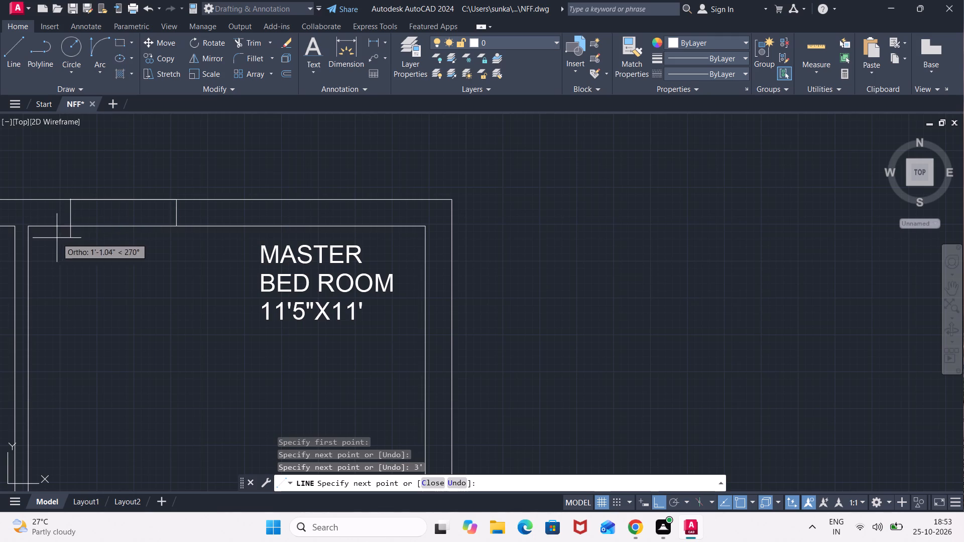
{"action": "left_click", "coordinate": [71, 229]}
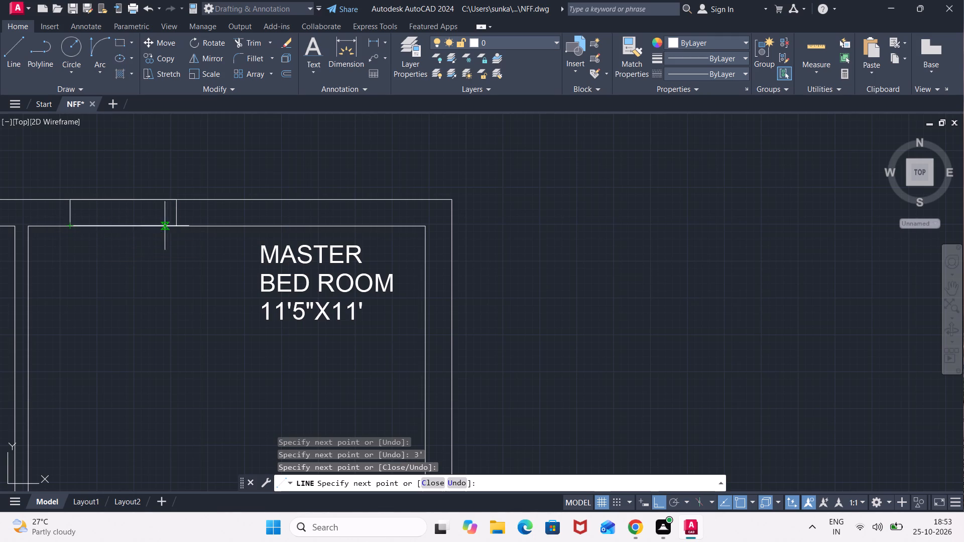
{"action": "left_click", "coordinate": [175, 223]}
{"action": "left_click", "coordinate": [176, 215]}
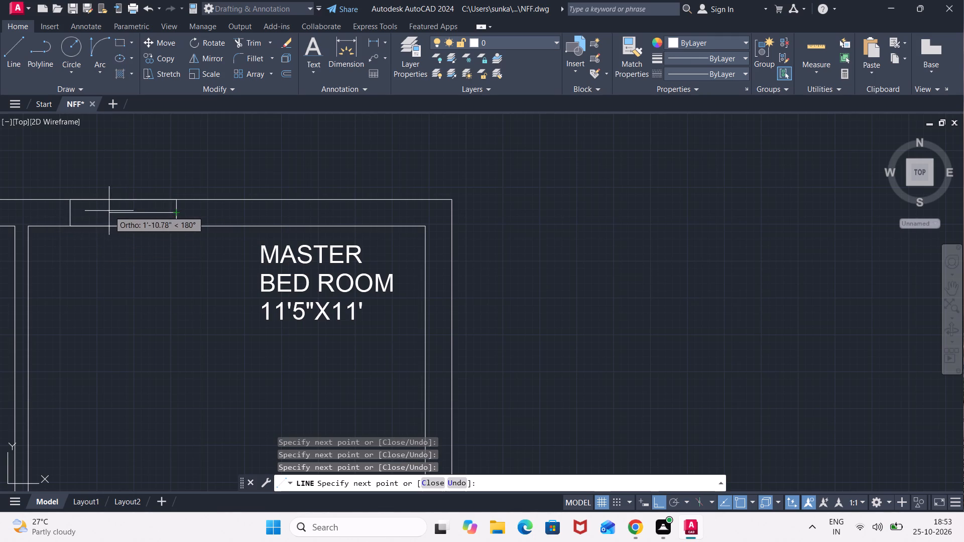
{"action": "left_click", "coordinate": [72, 213]}
{"action": "key", "text": "Escape"}
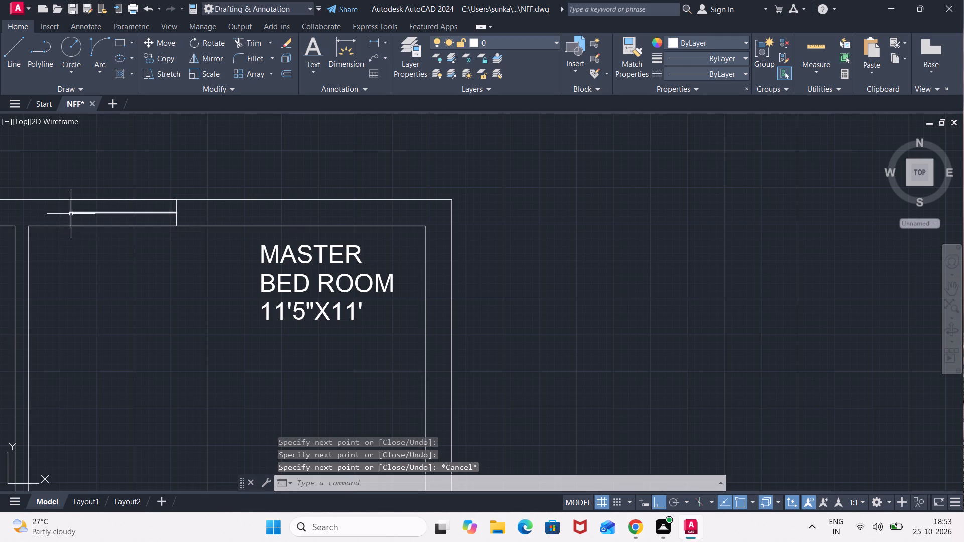
Offset the right master bedroom window's centre line 1.75" to both sides.
{"action": "key", "text": "o"}
{"action": "key", "text": "Return"}
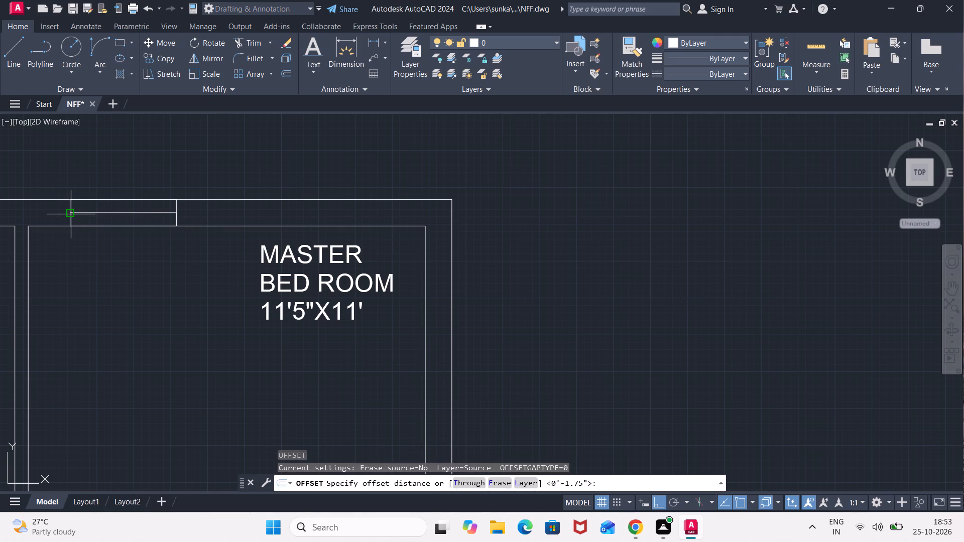
{"action": "key", "text": "Return"}
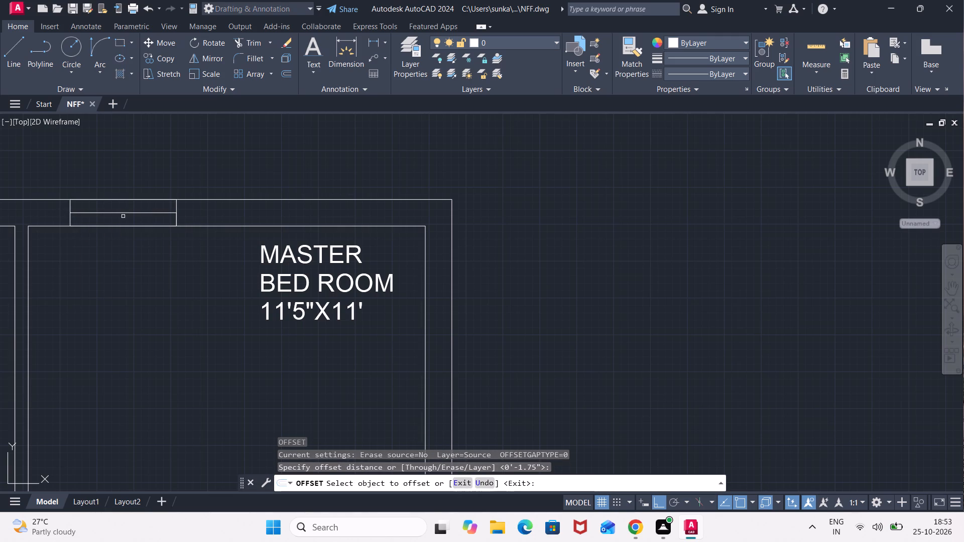
{"action": "left_click", "coordinate": [123, 212]}
{"action": "left_click", "coordinate": [122, 198]}
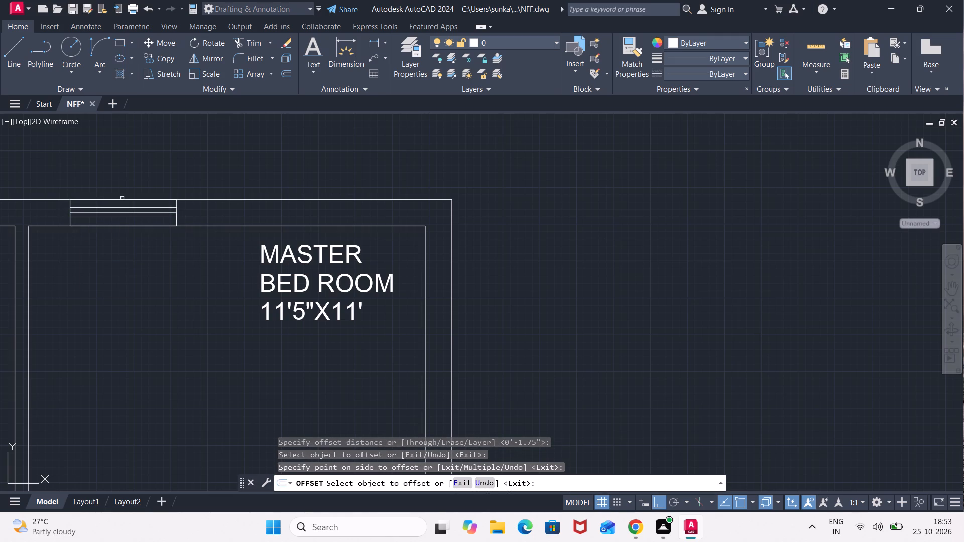
{"action": "left_click", "coordinate": [125, 213]}
{"action": "left_click", "coordinate": [126, 227]}
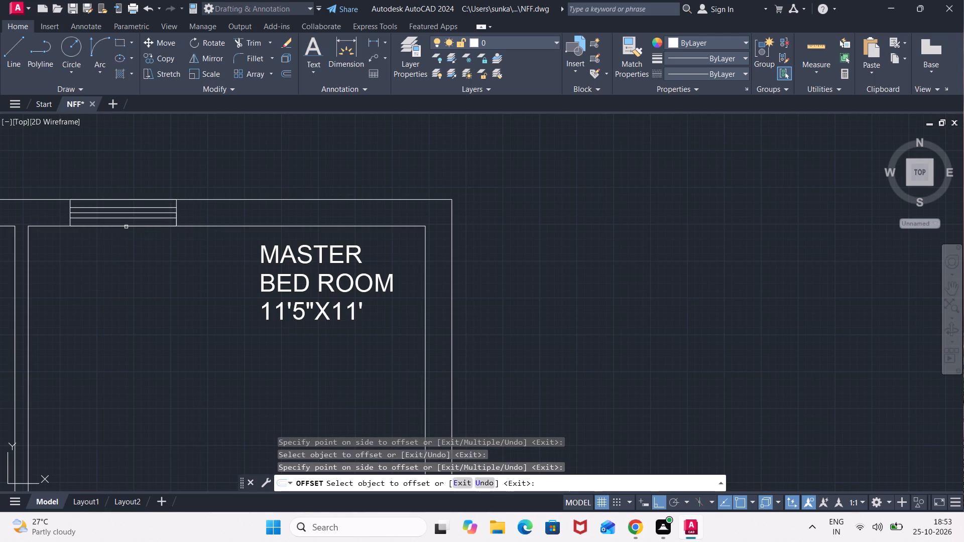
{"action": "key", "text": "Escape"}
Erase the right master bedroom window's original centre line between the two offset lines.
{"action": "left_click", "coordinate": [126, 212]}
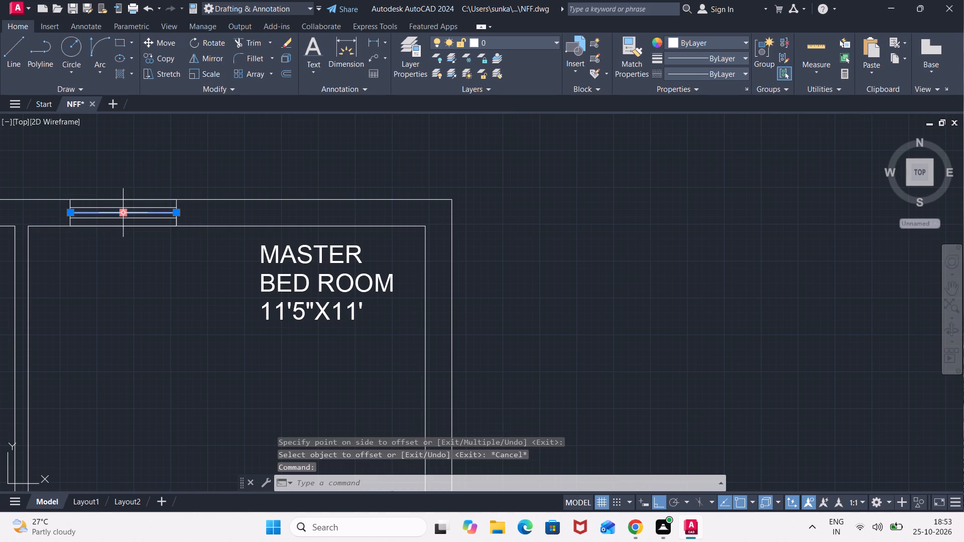
{"action": "key", "text": "Delete"}
Draw a 2'6" window opening with a lengthwise centre line across the upper outer wall of the right unit's KITCHEN.
{"action": "scroll", "coordinate": [123, 268], "scroll_direction": "down", "scroll_amount": 1}
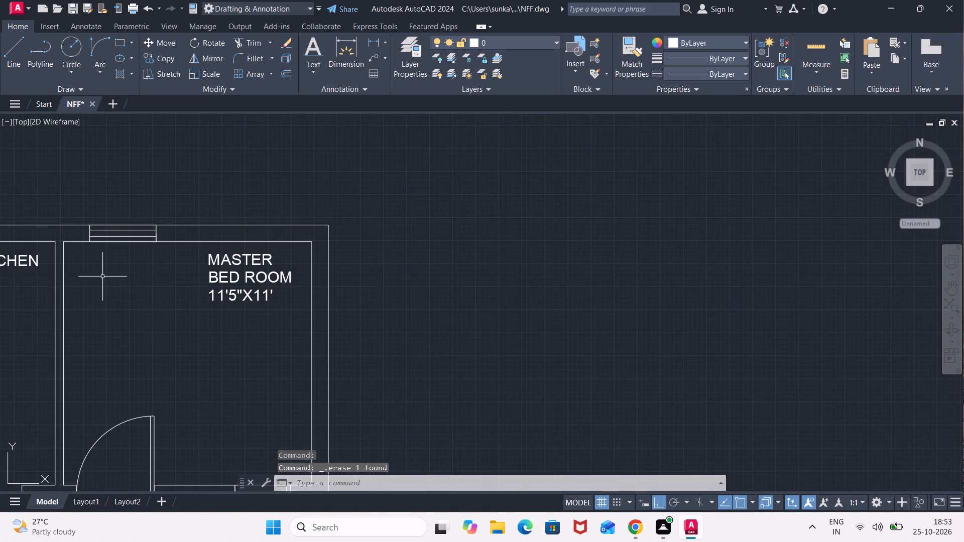
{"action": "middle_click_drag", "start_coordinate": [101, 277], "coordinate": [295, 282]}
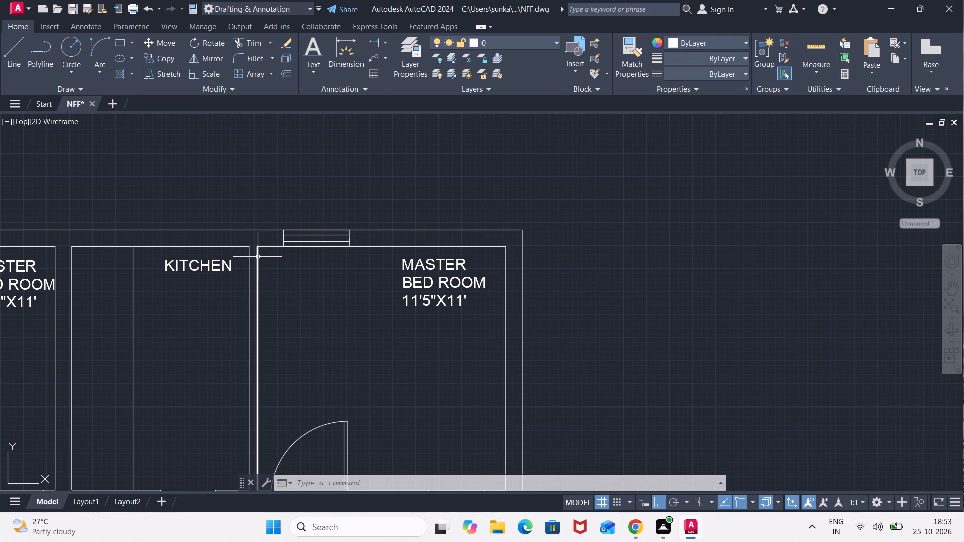
{"action": "scroll", "coordinate": [236, 231], "scroll_direction": "up", "scroll_amount": 1}
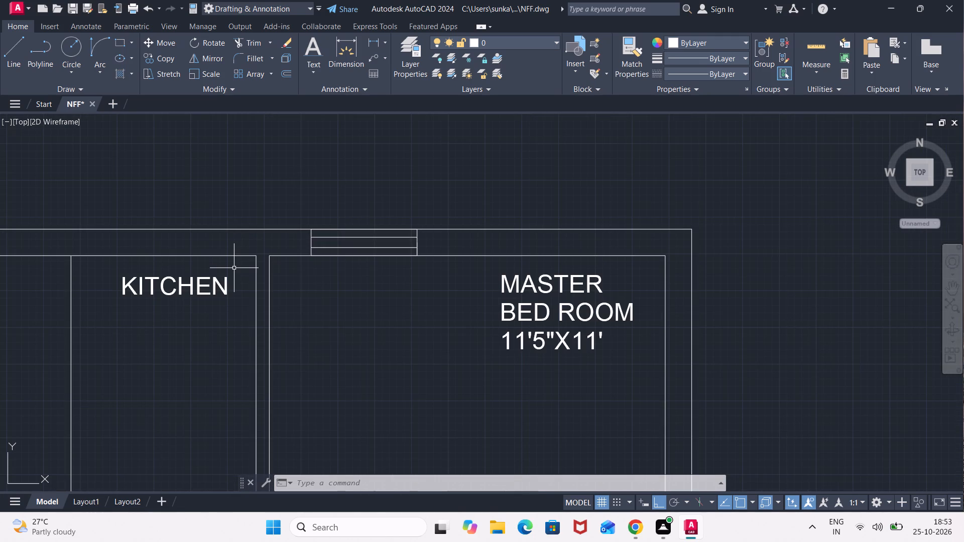
{"action": "key", "text": "l"}
{"action": "key", "text": "Return"}
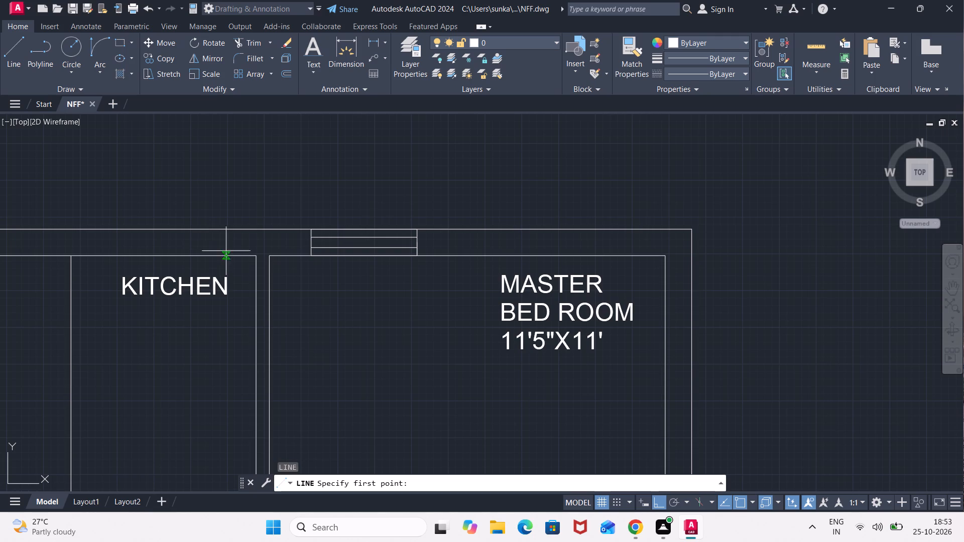
{"action": "left_click", "coordinate": [234, 254]}
{"action": "left_click", "coordinate": [231, 231]}
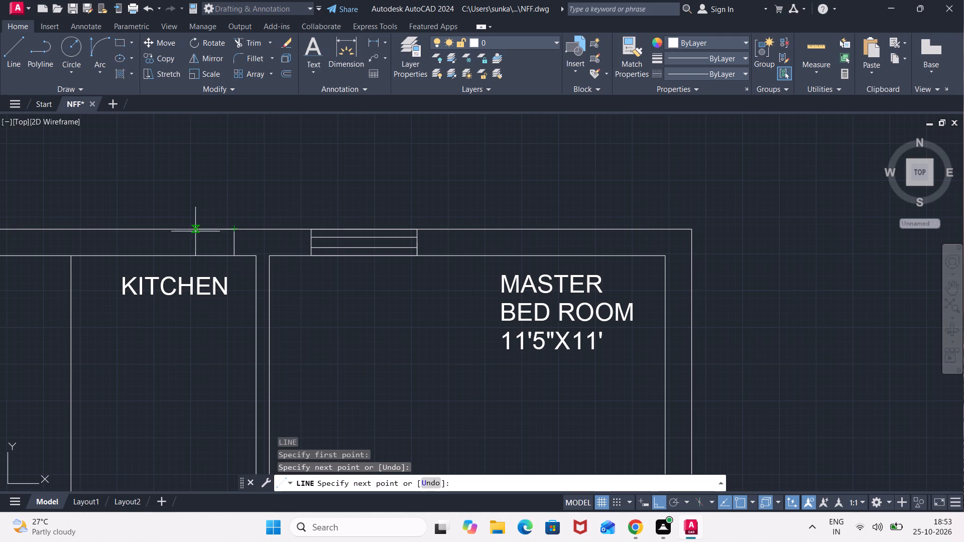
{"action": "type", "text": "2'6\""}
{"action": "key", "text": "Return"}
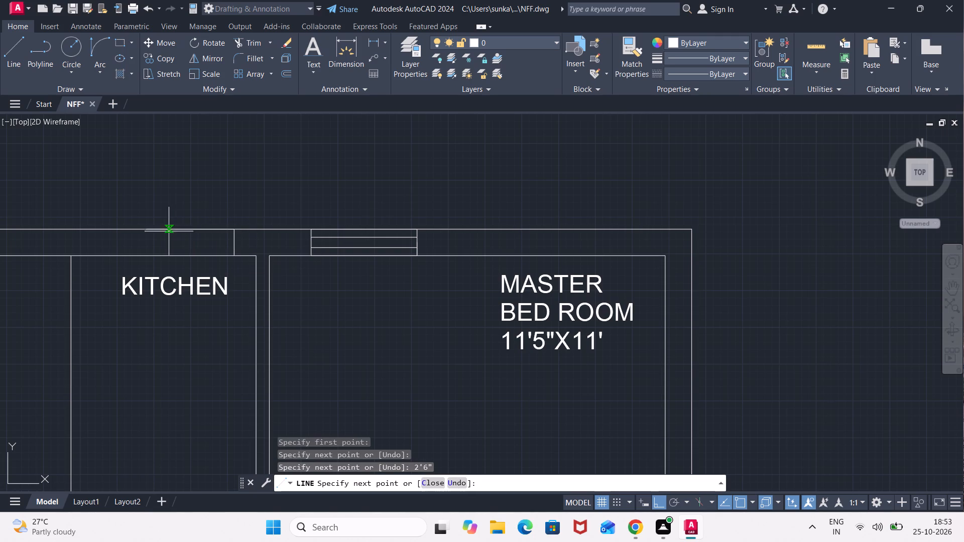
{"action": "left_click", "coordinate": [148, 254]}
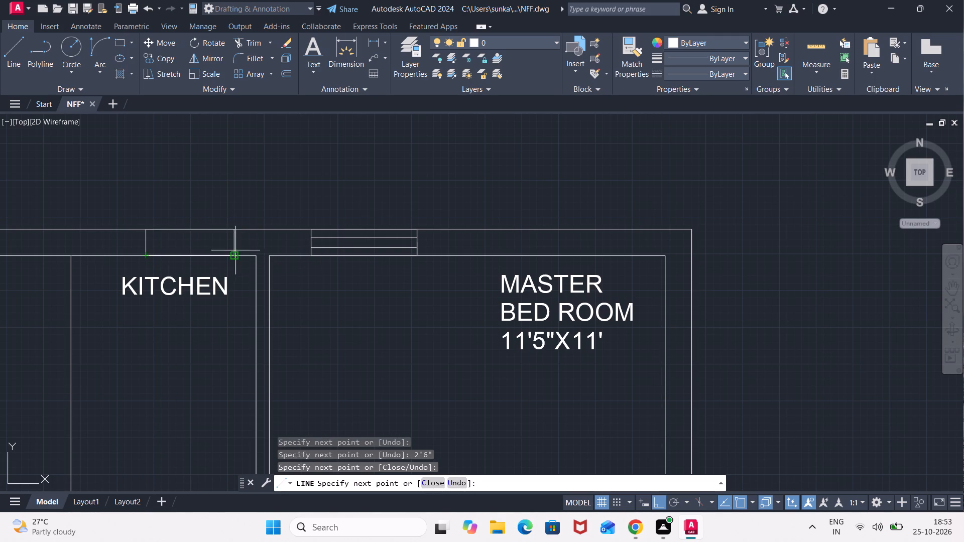
{"action": "left_click", "coordinate": [235, 254]}
{"action": "left_click", "coordinate": [234, 244]}
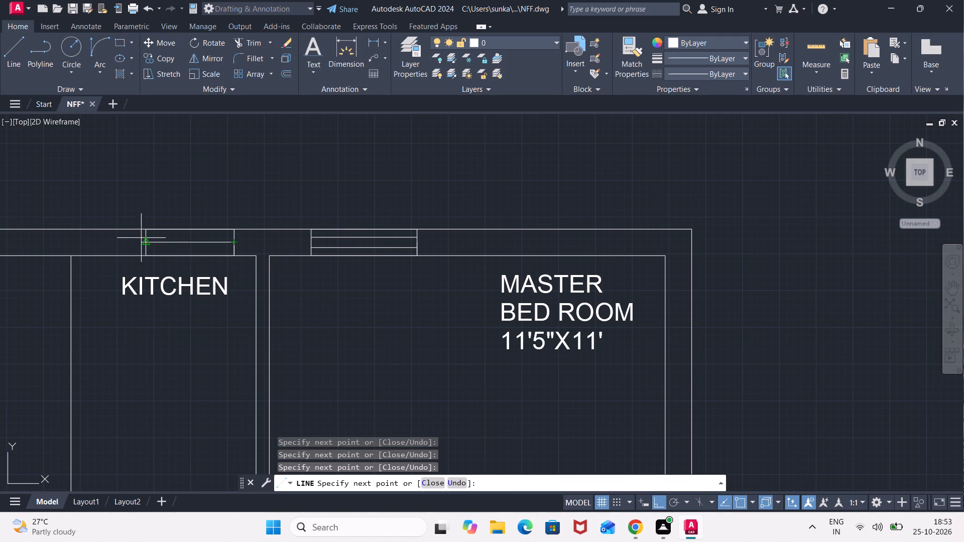
{"action": "left_click", "coordinate": [148, 239]}
{"action": "key", "text": "Escape"}
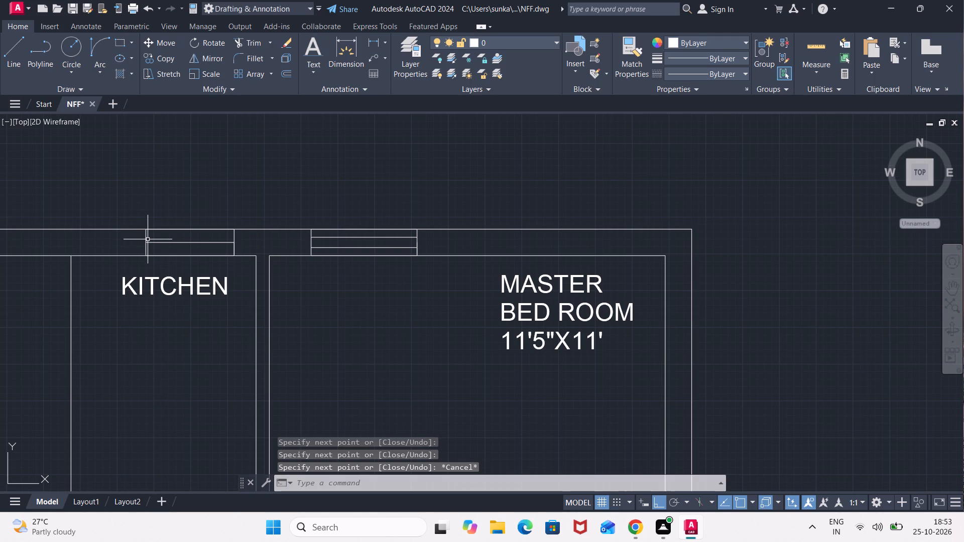
Offset the kitchen window's centre line 1.75" to both sides.
{"action": "key", "text": "o"}
{"action": "key", "text": "Return"}
{"action": "key", "text": "Return"}
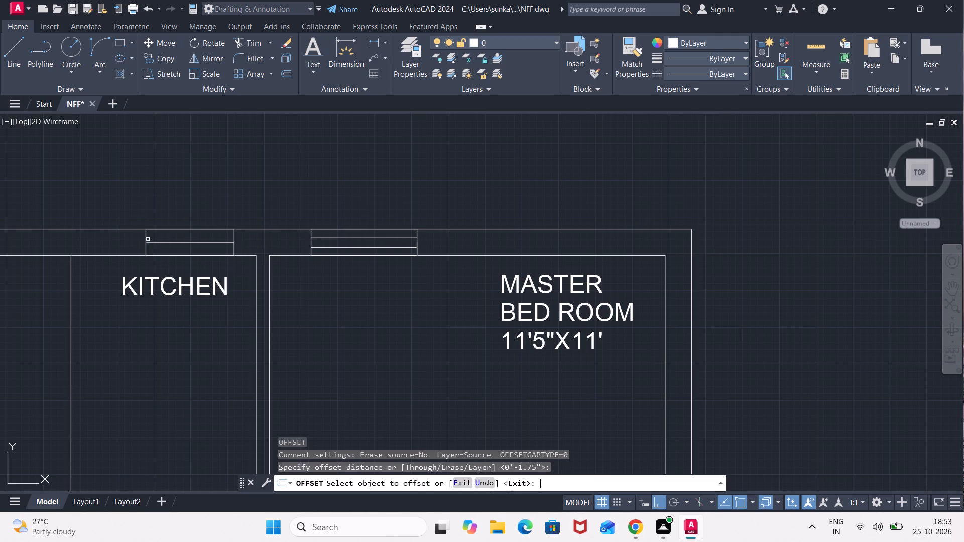
{"action": "scroll", "coordinate": [178, 240], "scroll_direction": "up", "scroll_amount": 1}
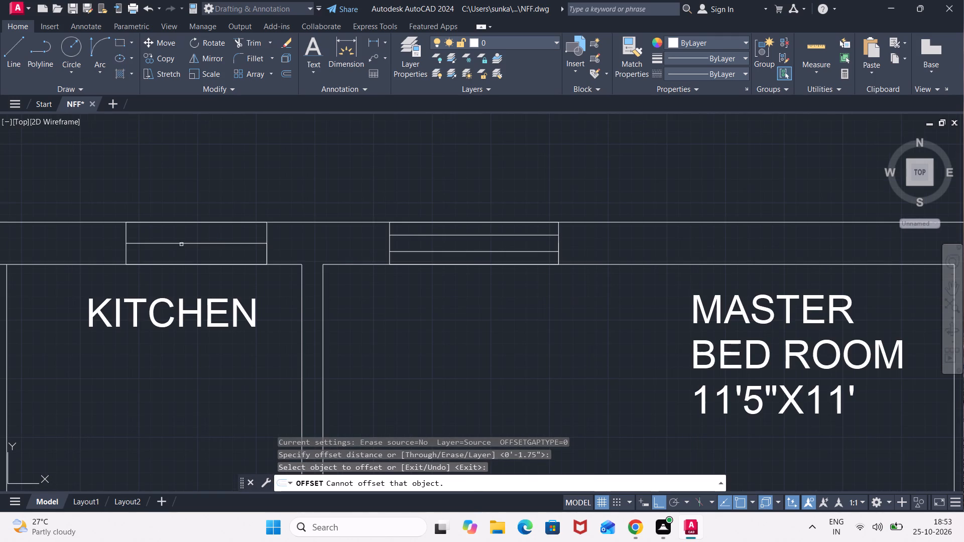
{"action": "left_click", "coordinate": [181, 243]}
{"action": "left_click", "coordinate": [180, 229]}
{"action": "left_click", "coordinate": [181, 244]}
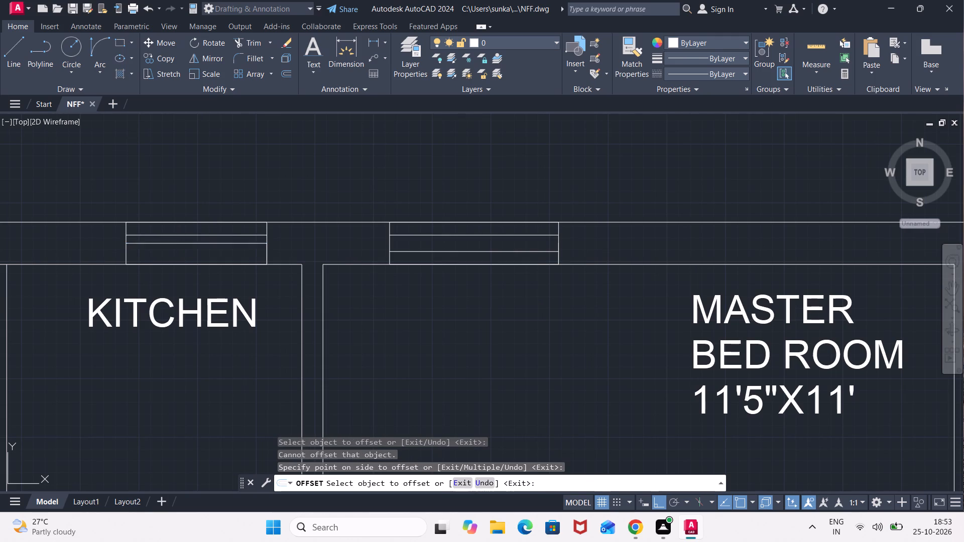
{"action": "left_click", "coordinate": [184, 268]}
{"action": "key", "text": "Escape"}
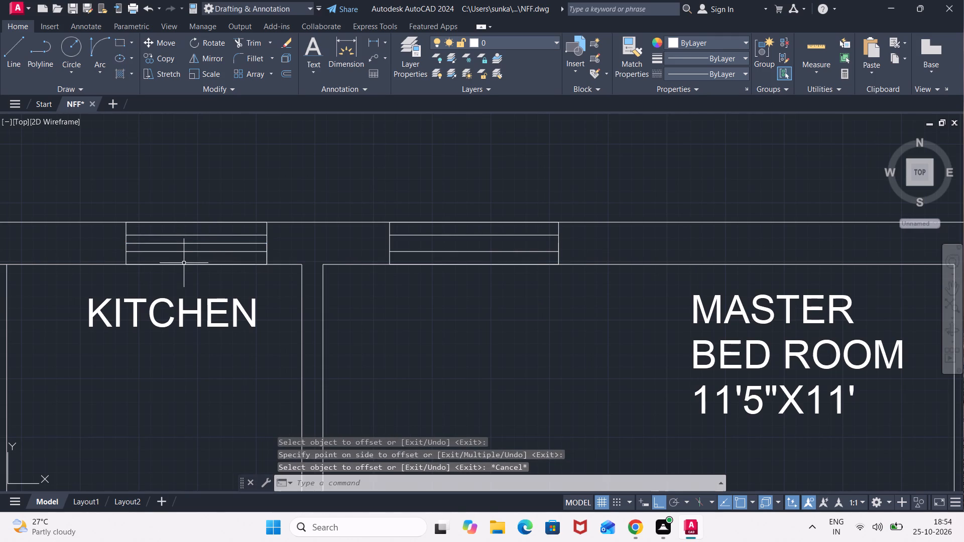
Erase the kitchen window's original centre line between the two offset lines.
{"action": "left_click", "coordinate": [196, 243]}
{"action": "key", "text": "Delete"}
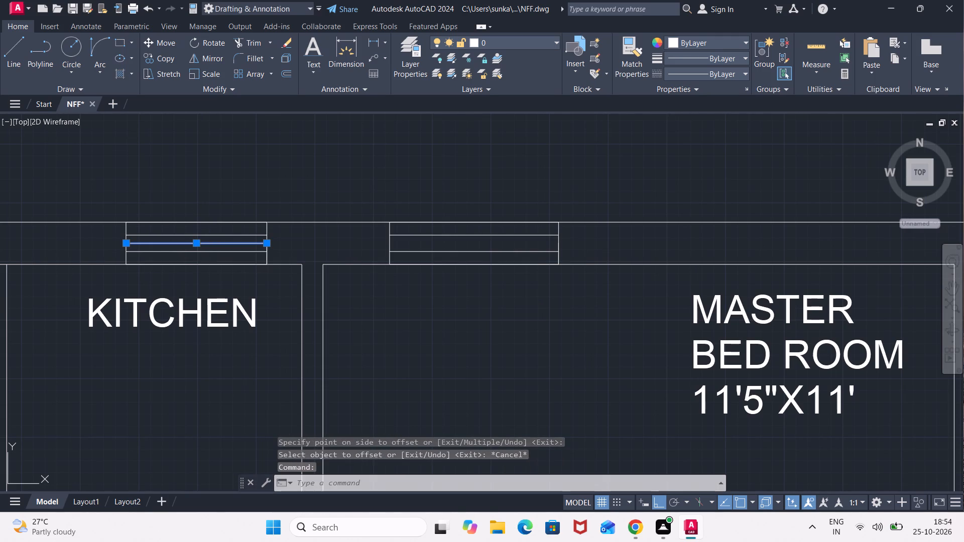
Draw a 3' window opening with a lengthwise centre line across the upper outer wall of the left unit's MASTER BED ROOM.
{"action": "scroll", "coordinate": [188, 284], "scroll_direction": "down", "scroll_amount": 2}
{"action": "middle_click_drag", "start_coordinate": [98, 297], "coordinate": [250, 305]}
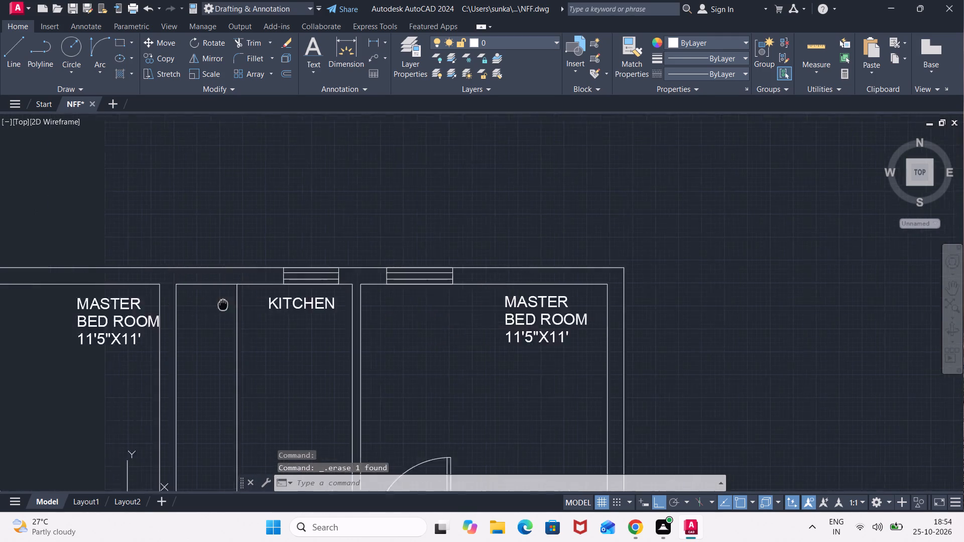
{"action": "middle_click_drag", "start_coordinate": [250, 305], "coordinate": [420, 294]}
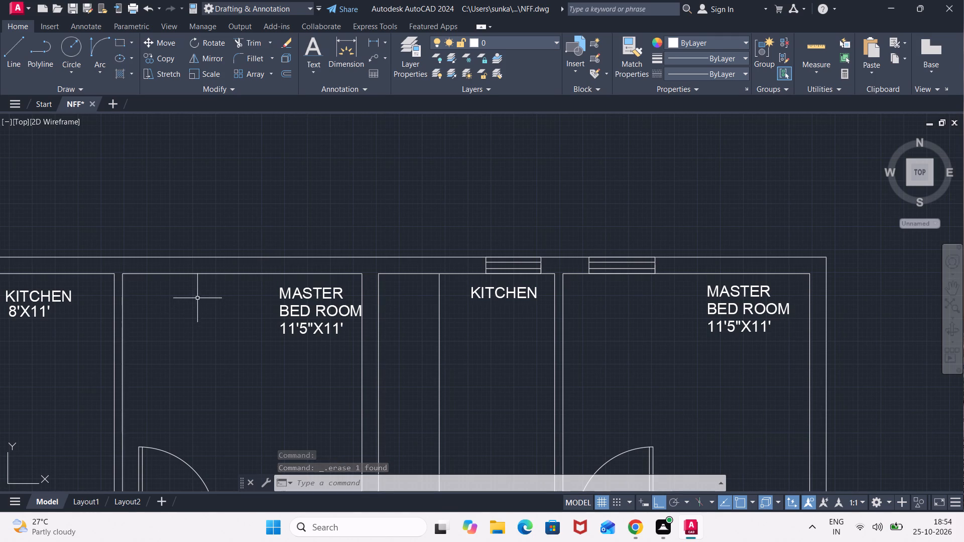
{"action": "middle_click_drag", "start_coordinate": [197, 298], "coordinate": [327, 297]}
{"action": "scroll", "coordinate": [330, 280], "scroll_direction": "up", "scroll_amount": 1}
{"action": "key", "text": "l"}
{"action": "key", "text": "Return"}
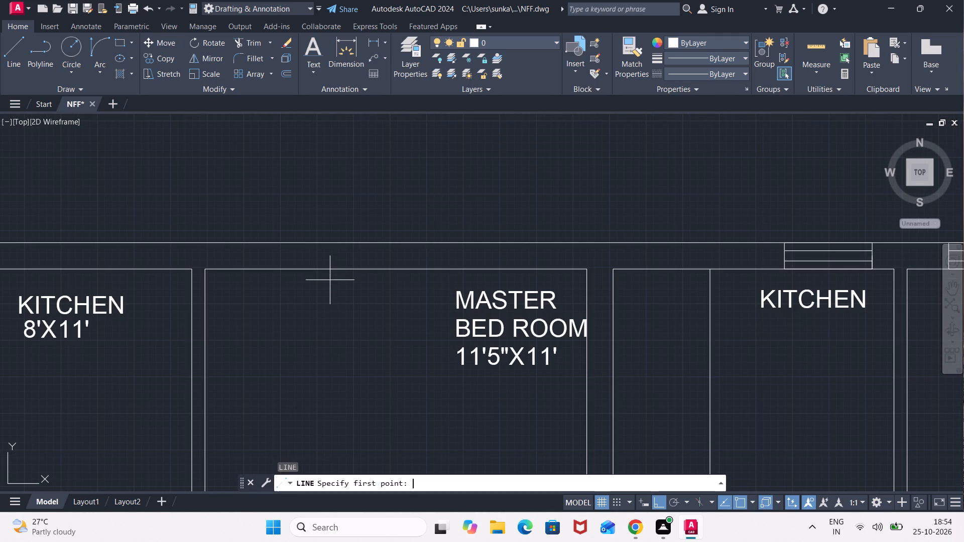
{"action": "left_click", "coordinate": [351, 275]}
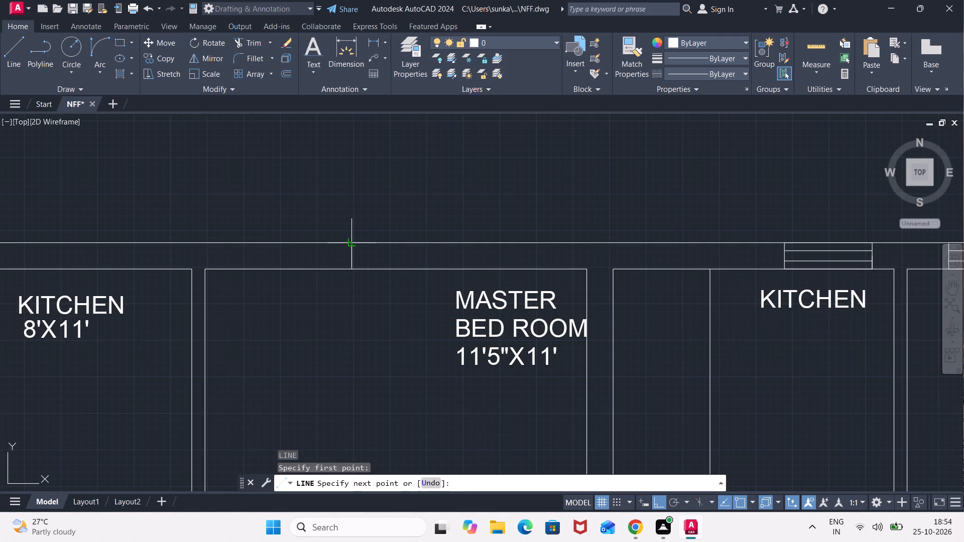
{"action": "left_click", "coordinate": [348, 241]}
{"action": "type", "text": "3'"}
{"action": "key", "text": "Return"}
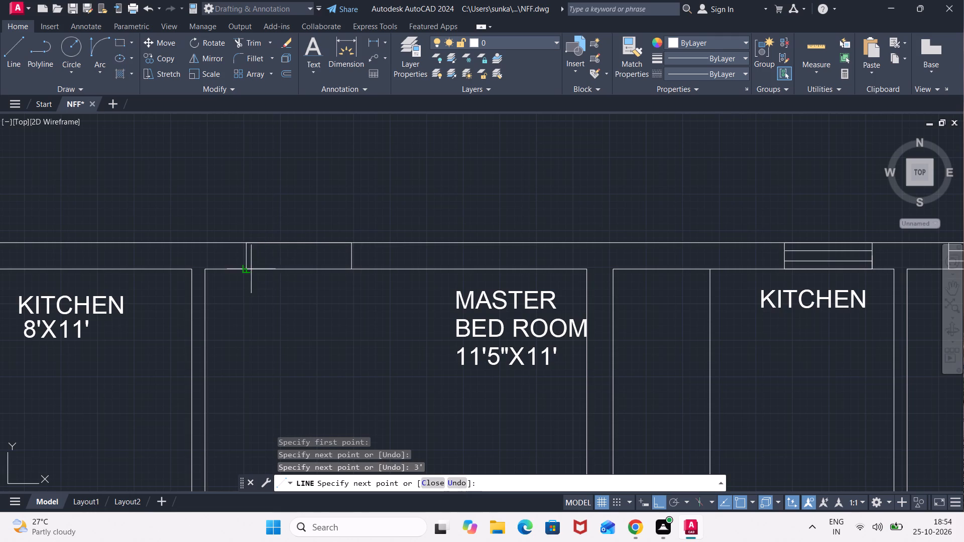
{"action": "left_click", "coordinate": [251, 269]}
{"action": "left_click", "coordinate": [354, 268]}
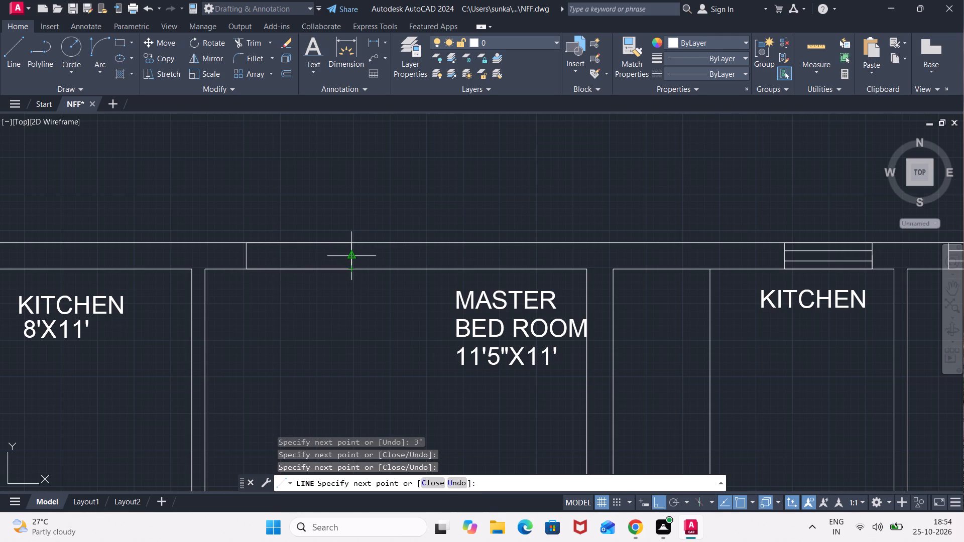
{"action": "left_click", "coordinate": [353, 259]}
{"action": "left_click", "coordinate": [247, 257]}
{"action": "key", "text": "Escape"}
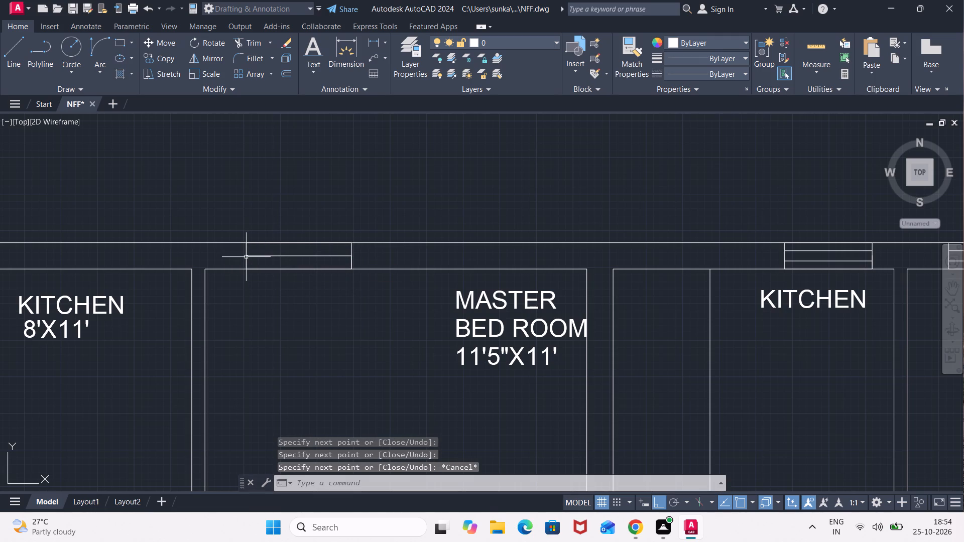
Offset the centre line of the left unit's MASTER BED ROOM window 1.75" to both sides.
{"action": "type", "text": "PO"}
{"action": "key", "text": "BackSpace"}
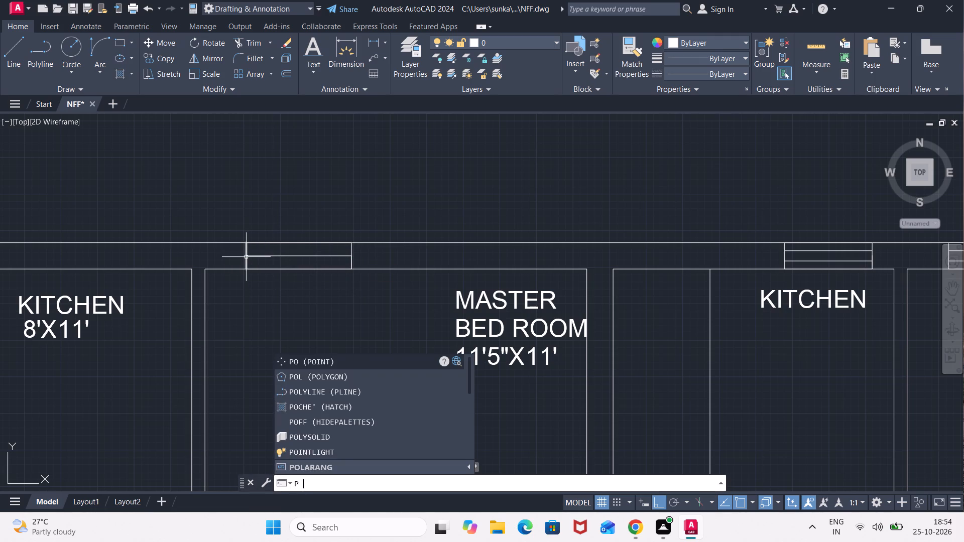
{"action": "key", "text": "BackSpace"}
{"action": "key", "text": "o"}
{"action": "key", "text": "Return"}
{"action": "key", "text": "Return"}
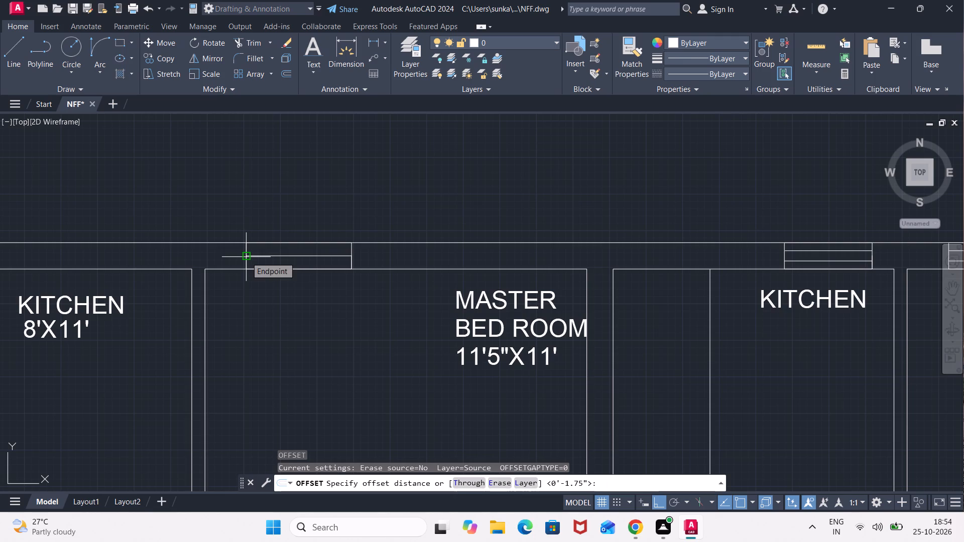
{"action": "left_click", "coordinate": [274, 256]}
{"action": "left_click", "coordinate": [274, 241]}
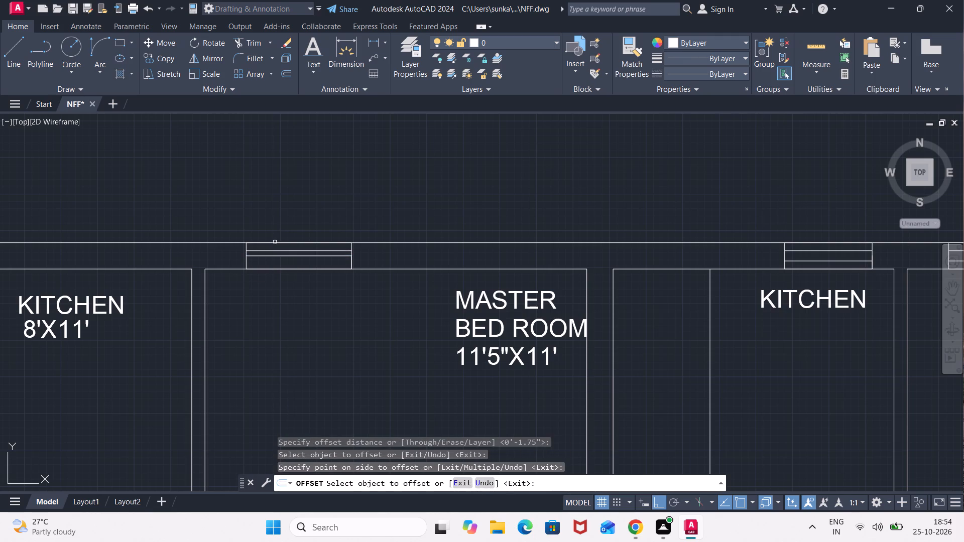
{"action": "left_click", "coordinate": [277, 254]}
{"action": "left_click", "coordinate": [280, 264]}
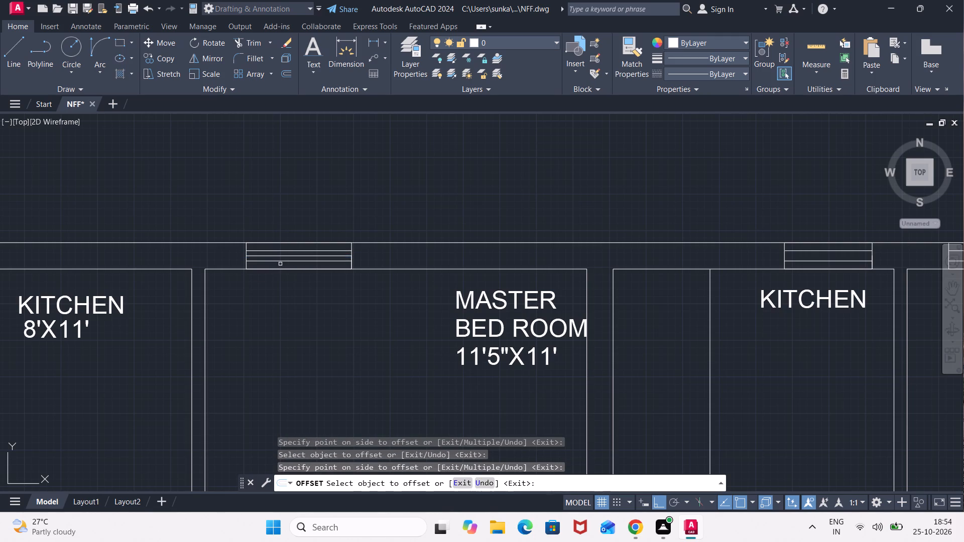
{"action": "key", "text": "Escape"}
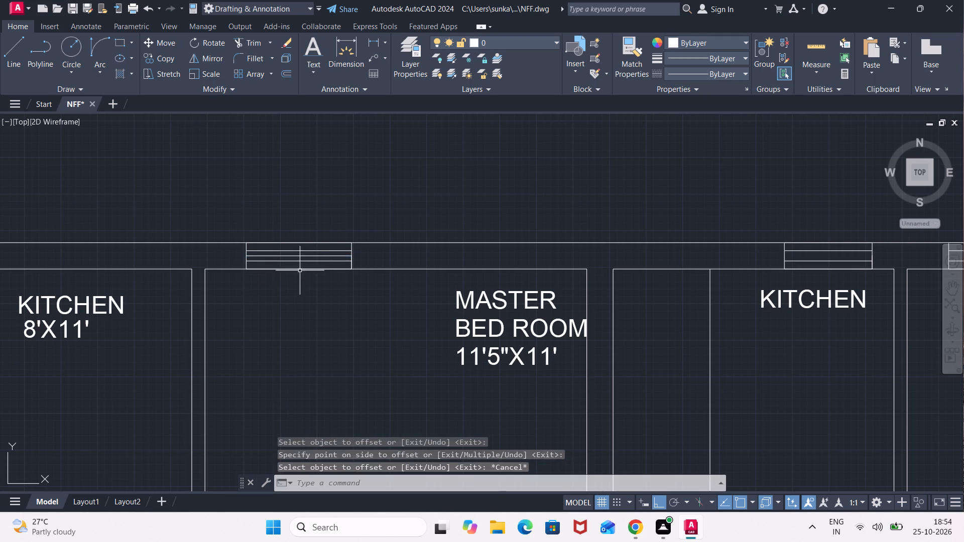
Erase the master bedroom window's original centre line between the two offset lines.
{"action": "left_click", "coordinate": [298, 256]}
{"action": "key", "text": "Delete"}
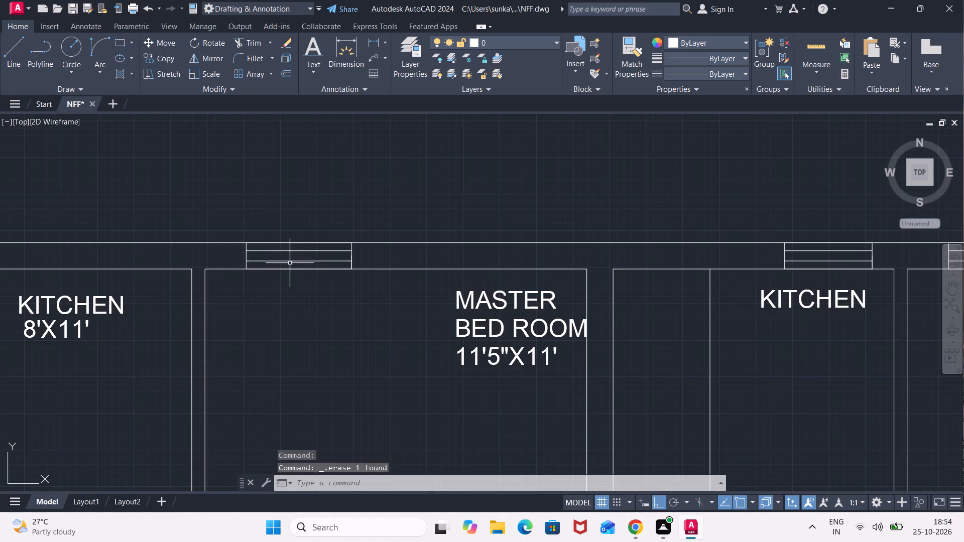
Draw a 2'6" window opening with a lengthwise centre line across the upper outer wall of the left unit's KITCHEN.
{"action": "scroll", "coordinate": [290, 263], "scroll_direction": "down", "scroll_amount": 2}
{"action": "middle_click_drag", "start_coordinate": [205, 266], "coordinate": [264, 266]}
{"action": "scroll", "coordinate": [263, 259], "scroll_direction": "up", "scroll_amount": 3}
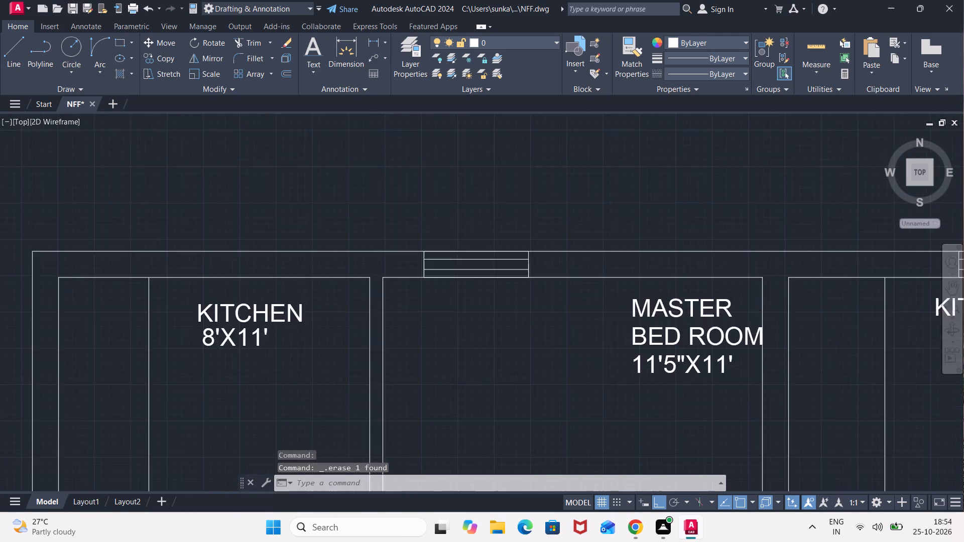
{"action": "key", "text": "l"}
{"action": "key", "text": "Return"}
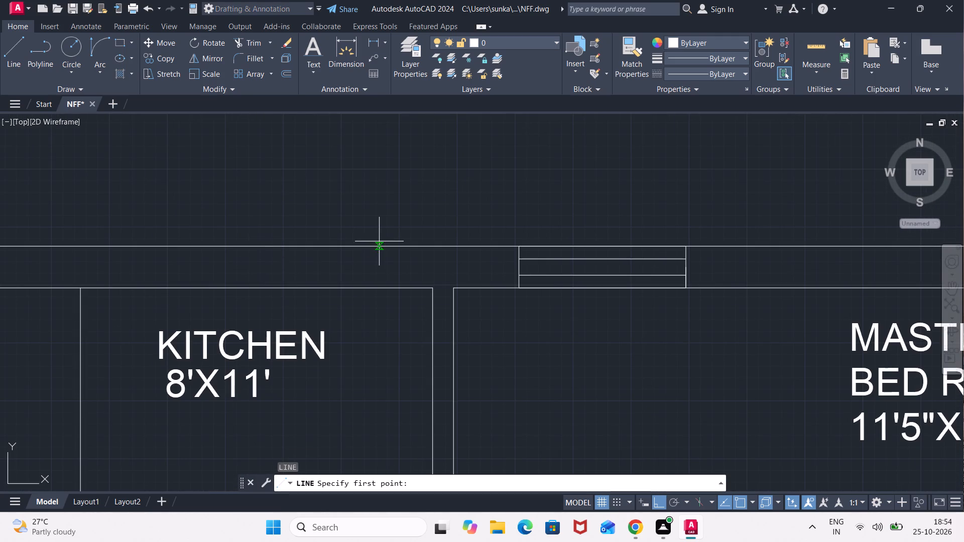
{"action": "left_click", "coordinate": [392, 289]}
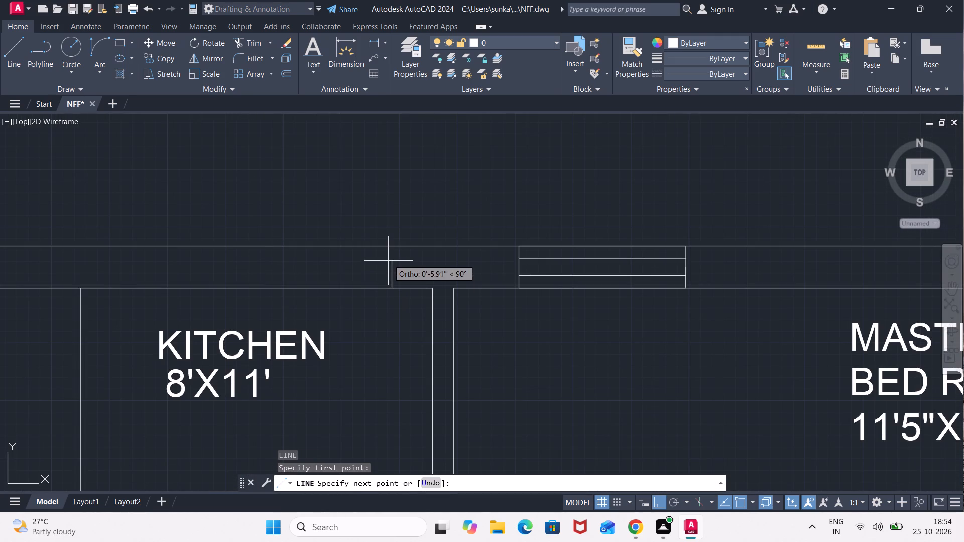
{"action": "left_click", "coordinate": [389, 246]}
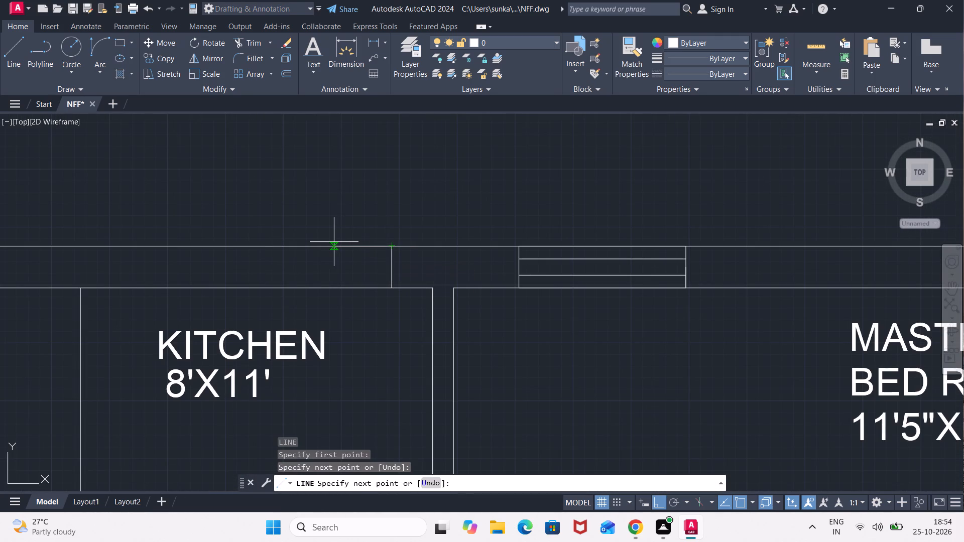
{"action": "type", "text": "2'6\""}
{"action": "key", "text": "Return"}
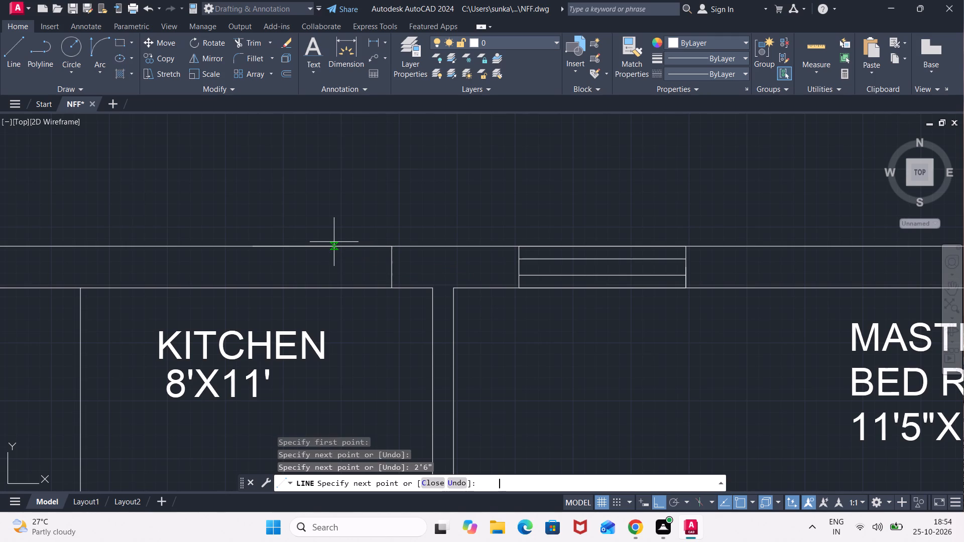
{"action": "left_click", "coordinate": [254, 289]}
{"action": "left_click", "coordinate": [392, 287]}
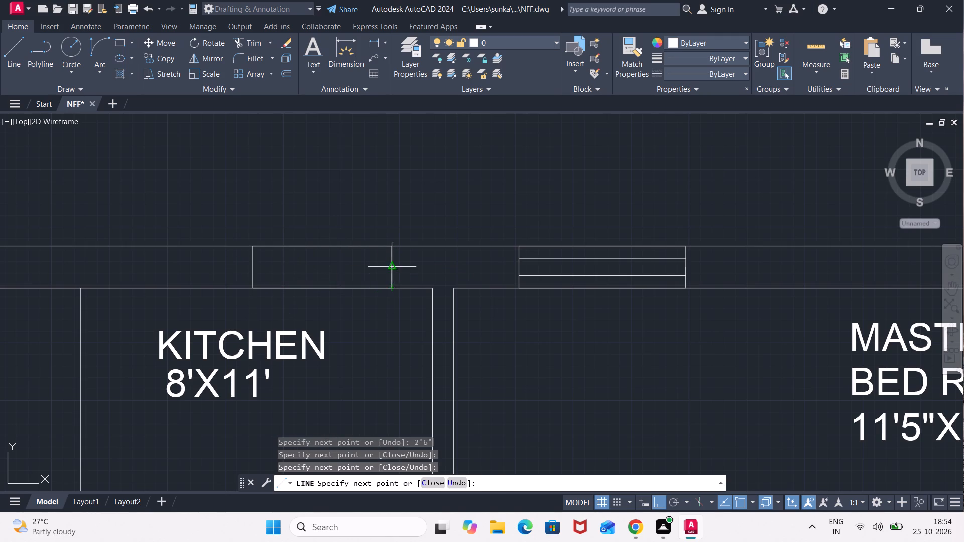
{"action": "left_click", "coordinate": [394, 266]}
{"action": "left_click", "coordinate": [255, 267]}
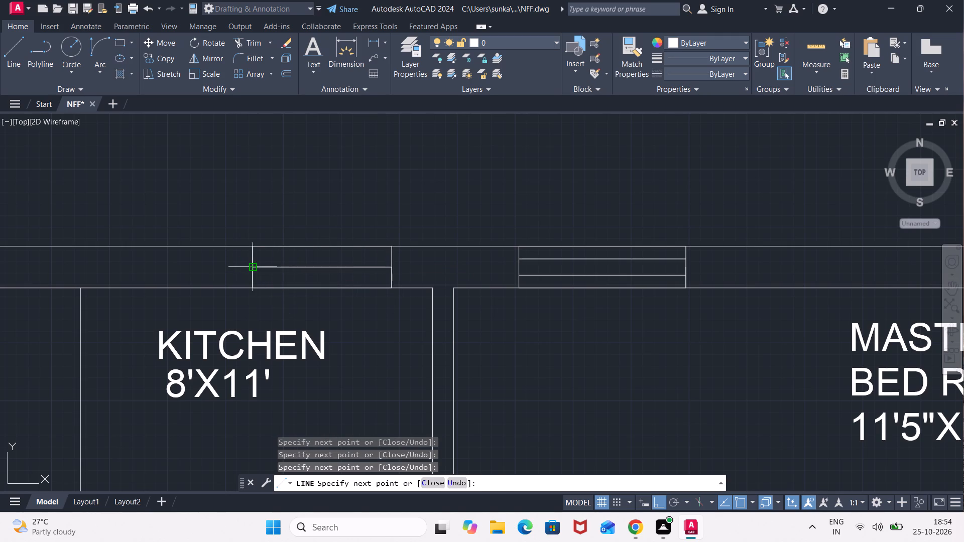
{"action": "key", "text": "Escape"}
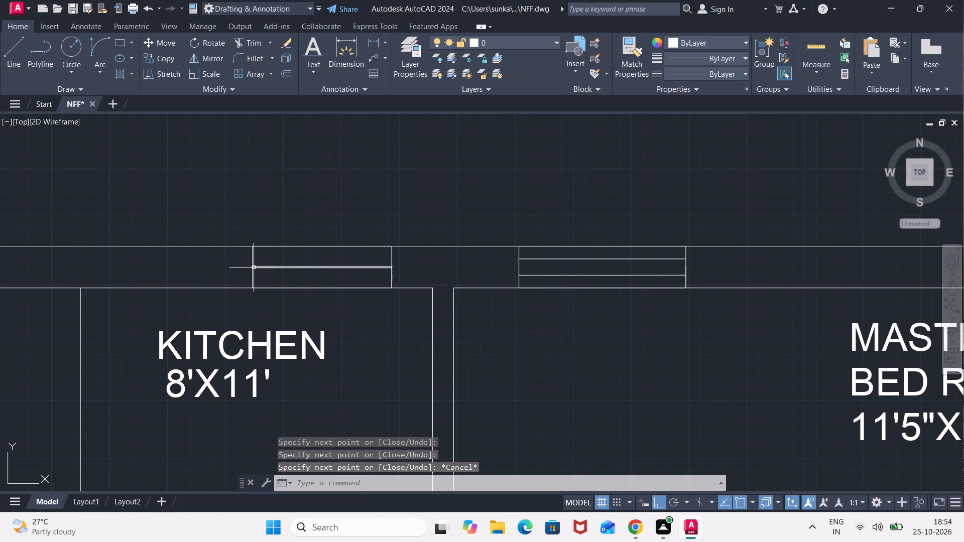
Offset the centre line of the left unit's upper kitchen window 1.75" to both sides.
{"action": "key", "text": "o"}
{"action": "key", "text": "Return"}
{"action": "key", "text": "4"}
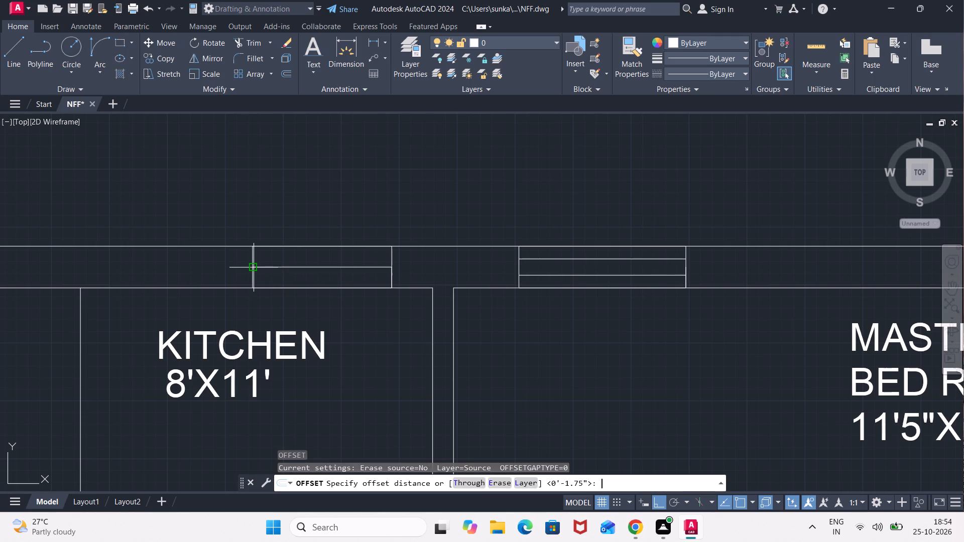
{"action": "key", "text": "BackSpace"}
{"action": "key", "text": "Return"}
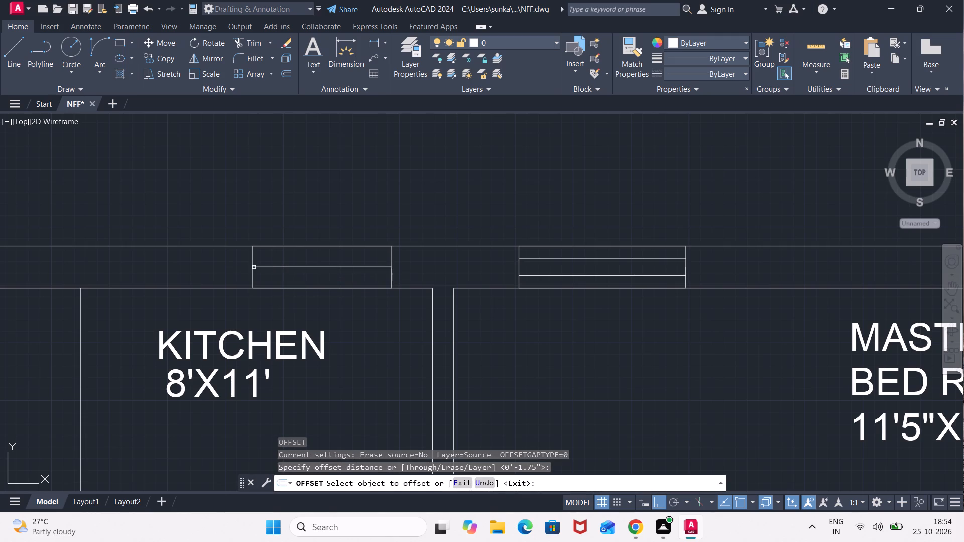
{"action": "left_click", "coordinate": [295, 267]}
{"action": "left_click", "coordinate": [292, 256]}
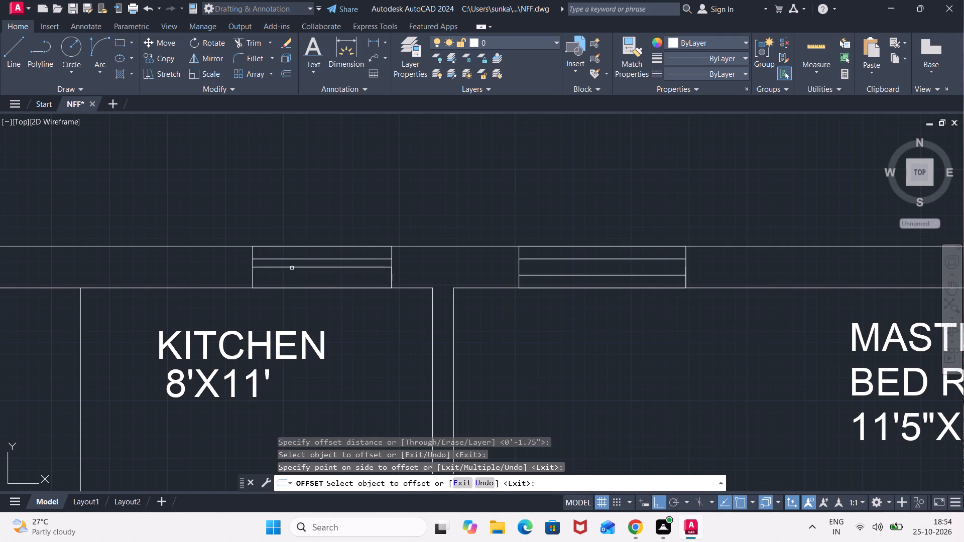
{"action": "left_click", "coordinate": [291, 268]}
{"action": "left_click", "coordinate": [291, 282]}
{"action": "key", "text": "Escape"}
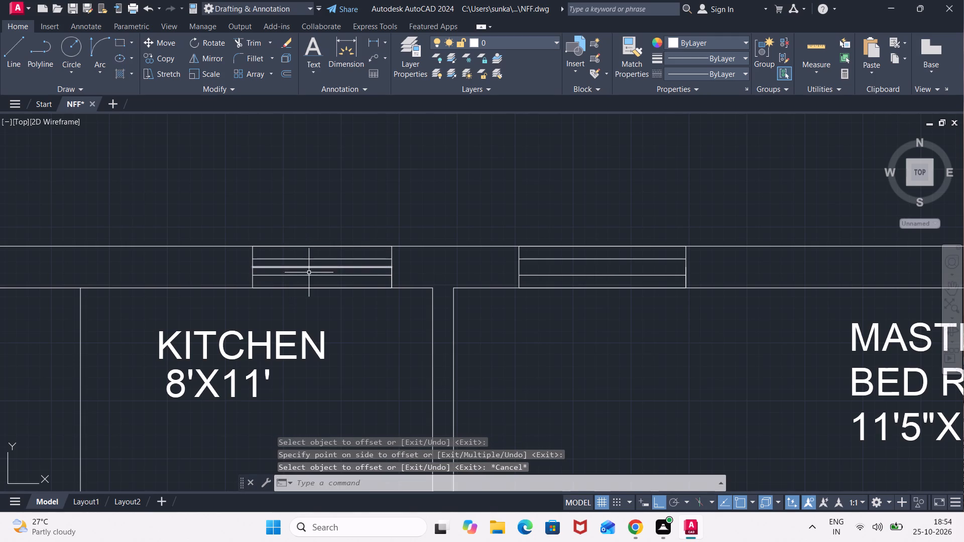
Erase the upper kitchen window's original centre line between the two offset lines.
{"action": "left_click", "coordinate": [309, 269]}
{"action": "left_click", "coordinate": [306, 265]}
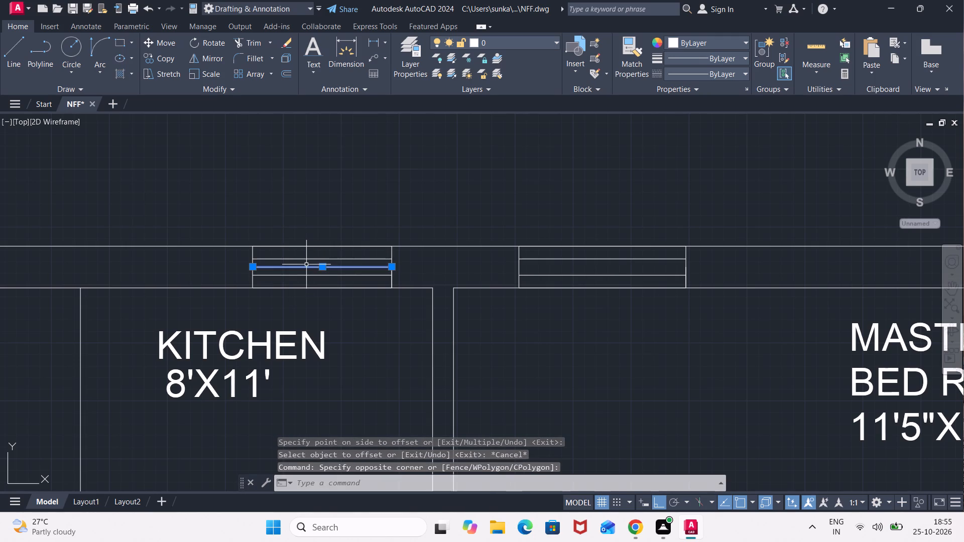
{"action": "key", "text": "Delete"}
Draw a 2'6" window opening with a lengthwise centre line across the left outer wall of the left unit's KITCHEN, near its lower end.
{"action": "scroll", "coordinate": [316, 344], "scroll_direction": "down", "scroll_amount": 2}
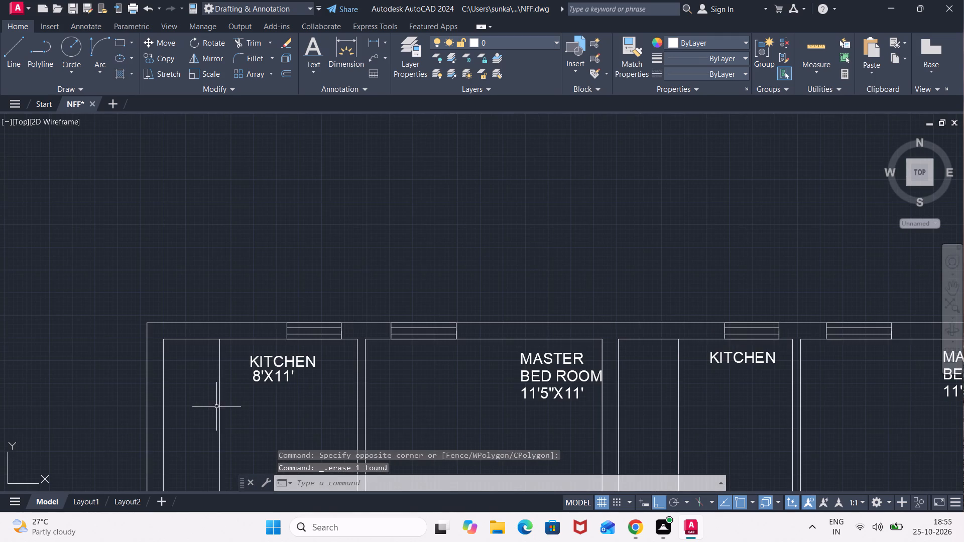
{"action": "middle_click_drag", "start_coordinate": [216, 407], "coordinate": [296, 286]}
{"action": "middle_click_drag", "start_coordinate": [278, 362], "coordinate": [286, 292]}
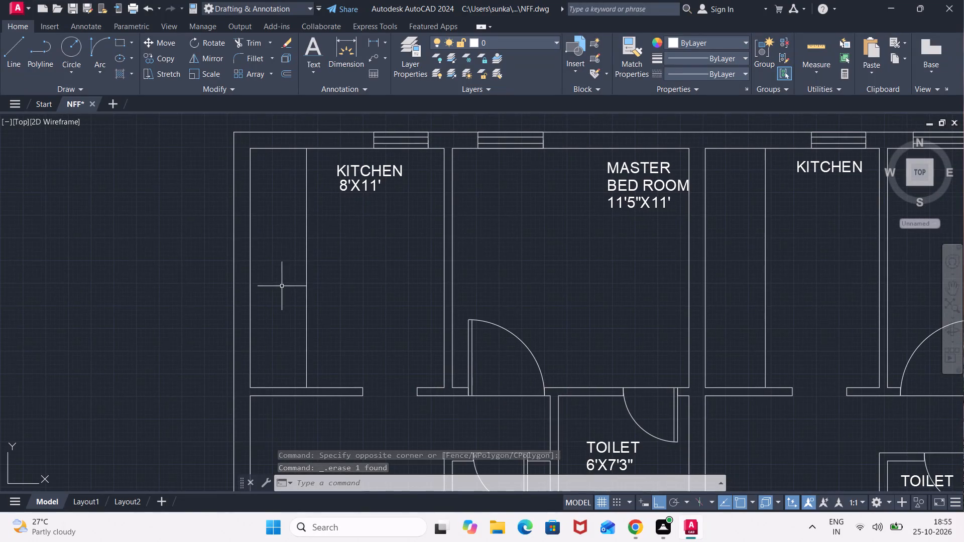
{"action": "key", "text": "l"}
{"action": "key", "text": "Return"}
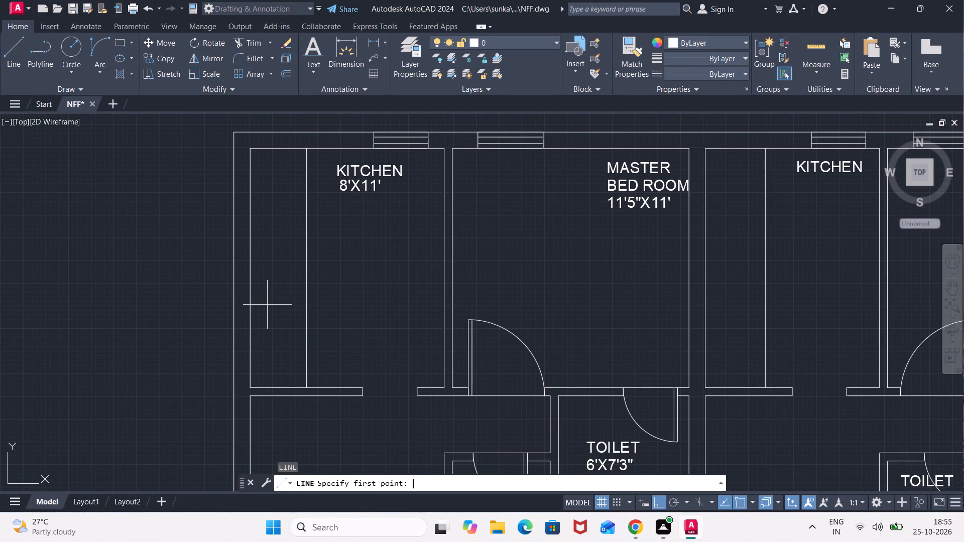
{"action": "scroll", "coordinate": [251, 362], "scroll_direction": "up", "scroll_amount": 2}
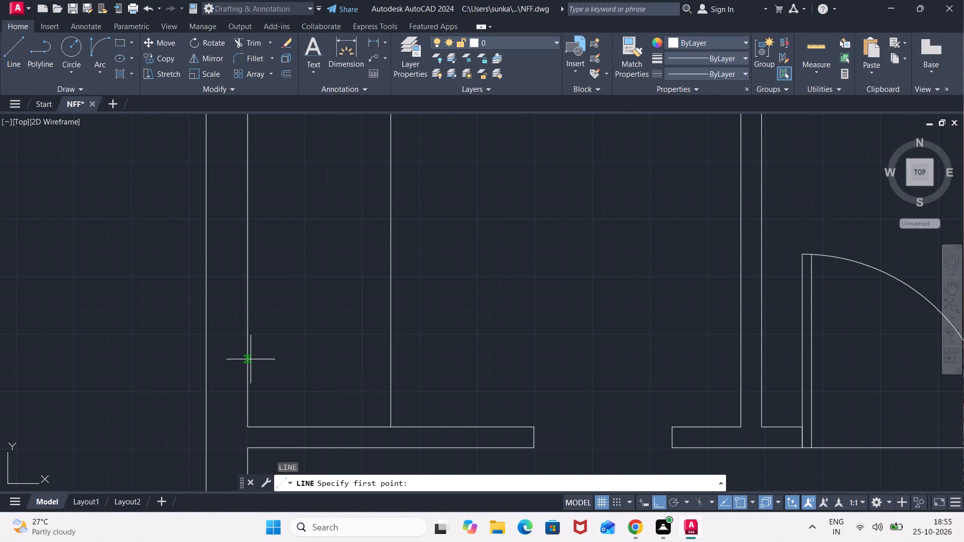
{"action": "left_click", "coordinate": [247, 360]}
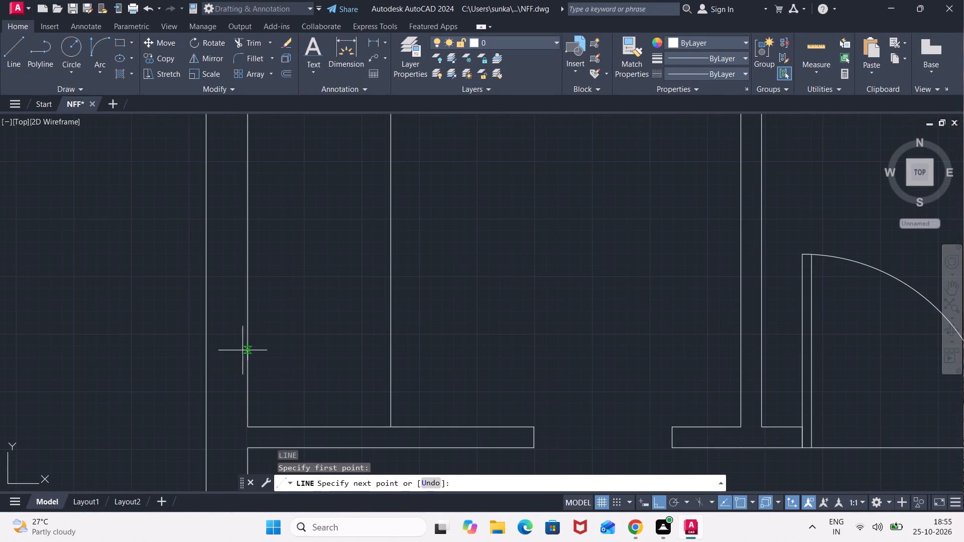
{"action": "left_click", "coordinate": [204, 362]}
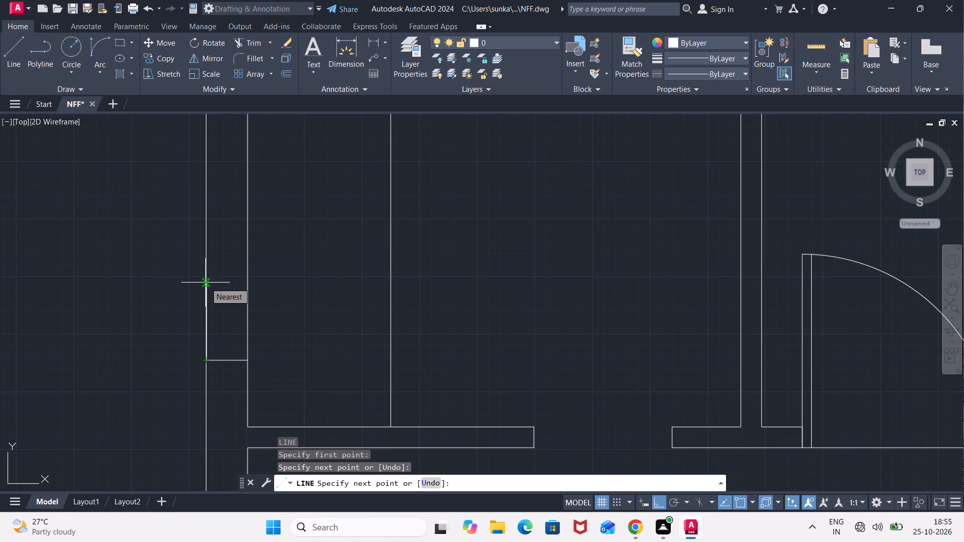
{"action": "type", "text": "2'6\""}
{"action": "key", "text": "Return"}
{"action": "left_click", "coordinate": [248, 221]}
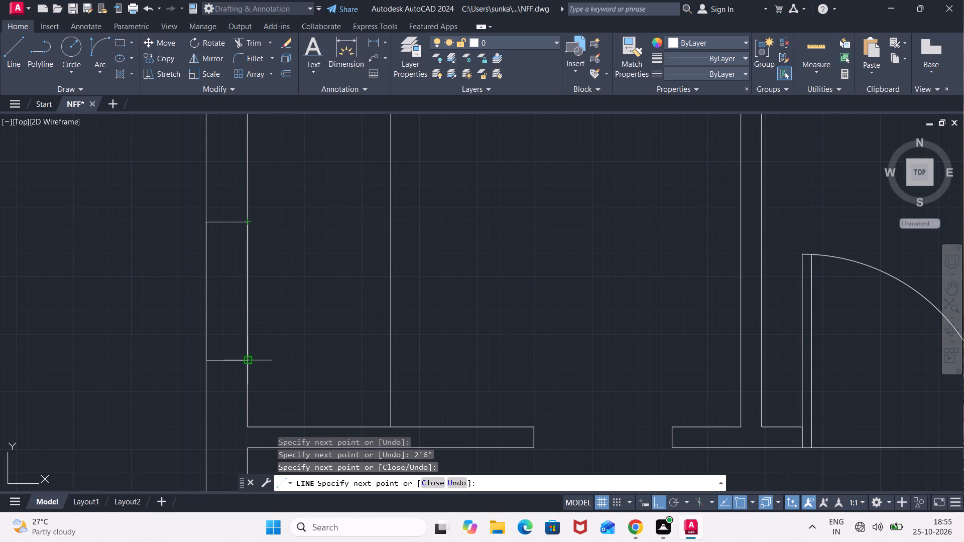
{"action": "left_click", "coordinate": [249, 360]}
{"action": "left_click", "coordinate": [228, 359]}
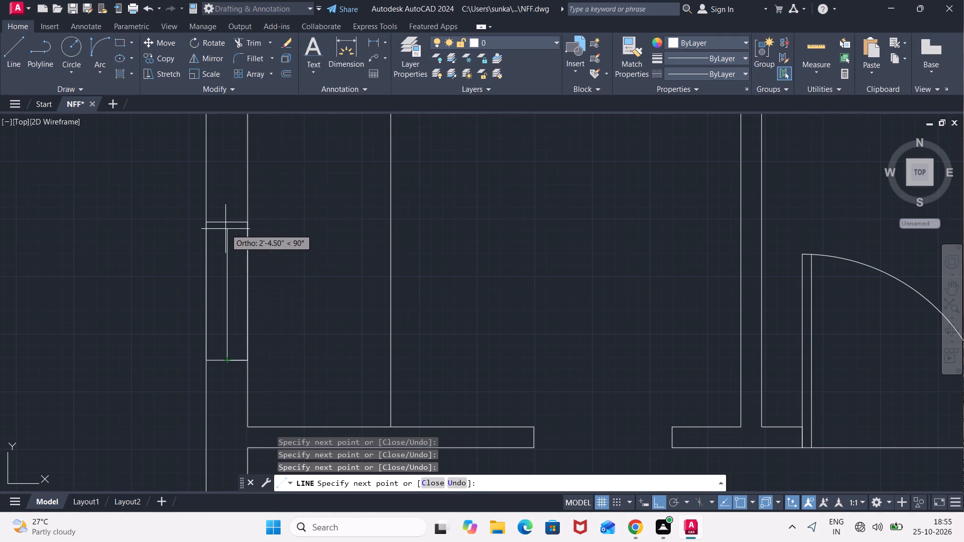
{"action": "left_click", "coordinate": [226, 225]}
{"action": "key", "text": "Escape"}
Offset the centre line of the window in the kitchen's left outer wall 1.75" to both sides.
{"action": "key", "text": "o"}
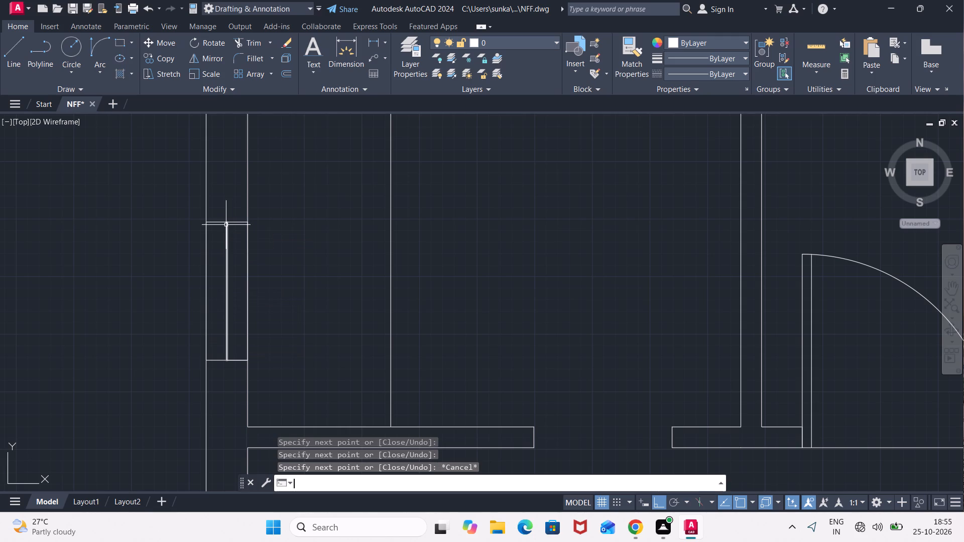
{"action": "key", "text": "Return"}
{"action": "key", "text": "Return"}
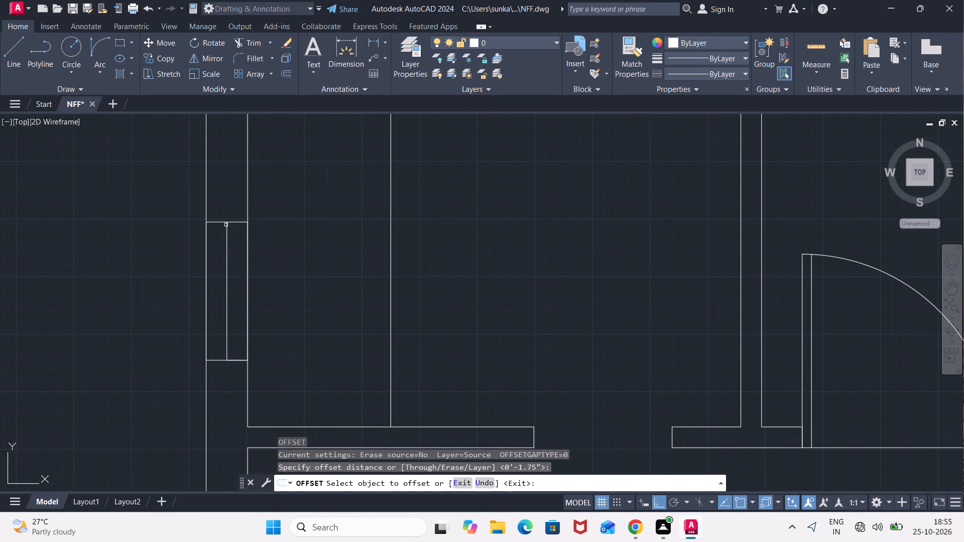
{"action": "left_click", "coordinate": [228, 235]}
{"action": "left_click", "coordinate": [243, 235]}
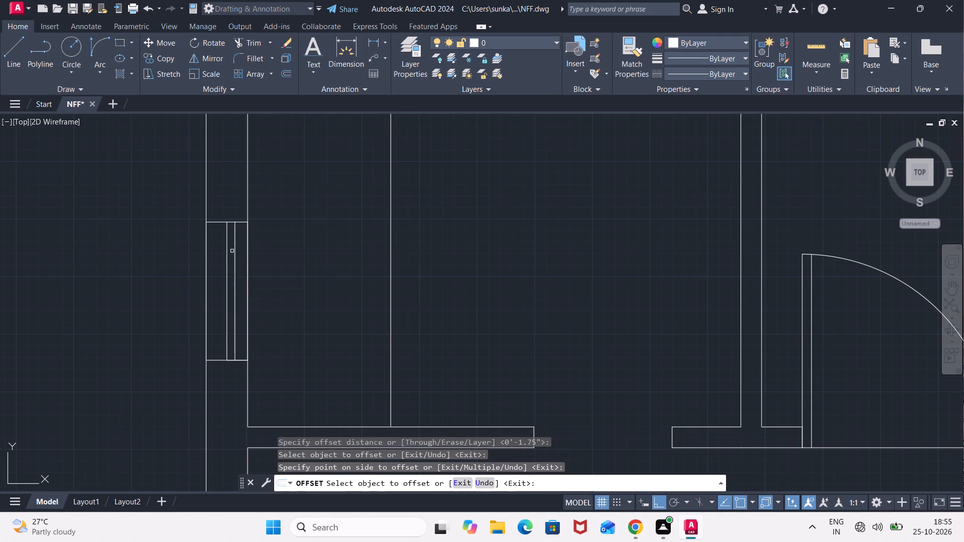
{"action": "left_click", "coordinate": [228, 272]}
{"action": "left_click", "coordinate": [206, 281]}
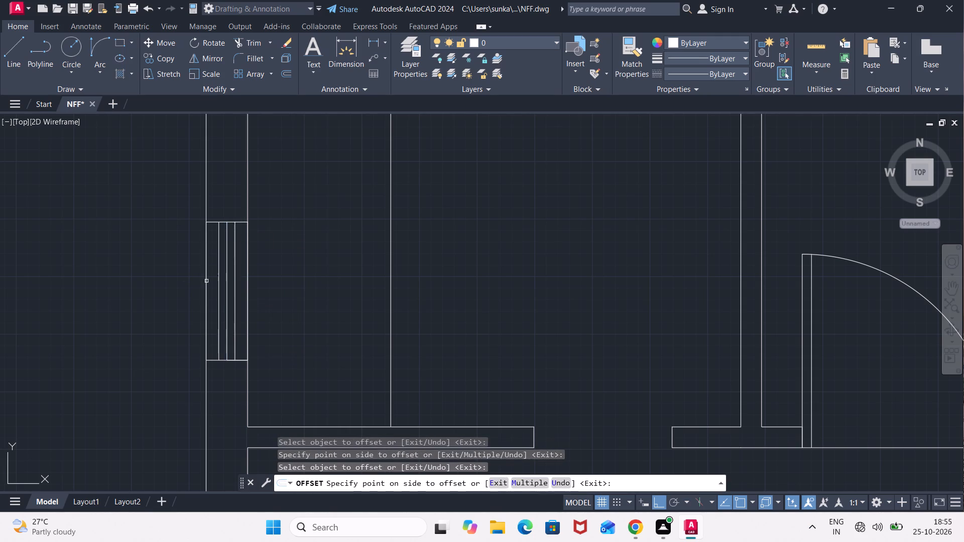
{"action": "key", "text": "Escape"}
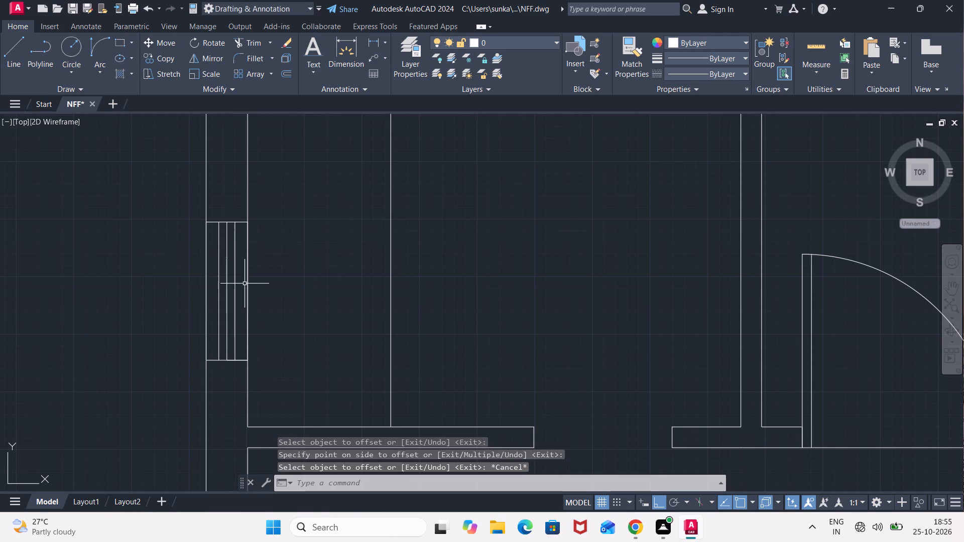
Erase the original centre line of the window in the kitchen's left outer wall.
{"action": "left_click", "coordinate": [225, 309]}
{"action": "key", "text": "Delete"}
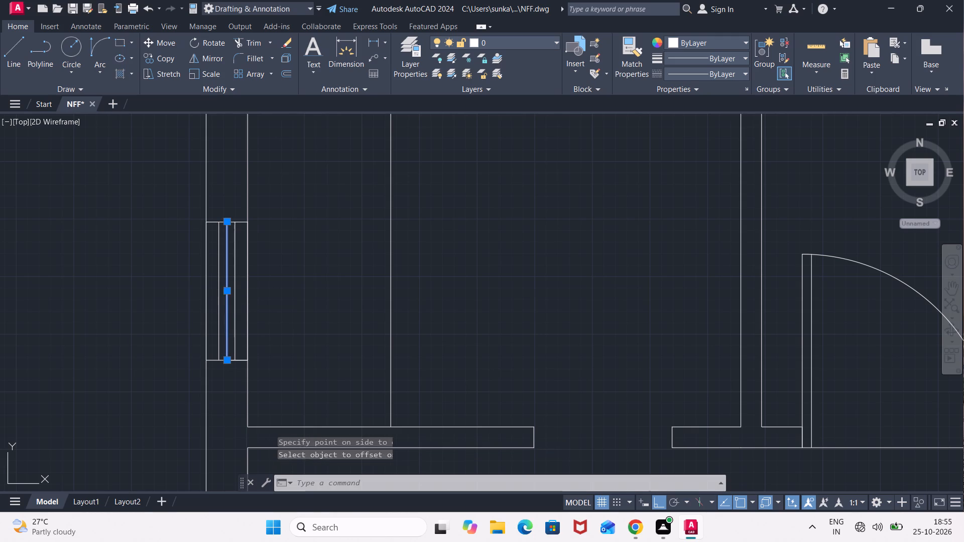
{"action": "scroll", "coordinate": [271, 353], "scroll_direction": "down", "scroll_amount": 2}
{"action": "middle_click_drag", "start_coordinate": [363, 345], "coordinate": [318, 202]}
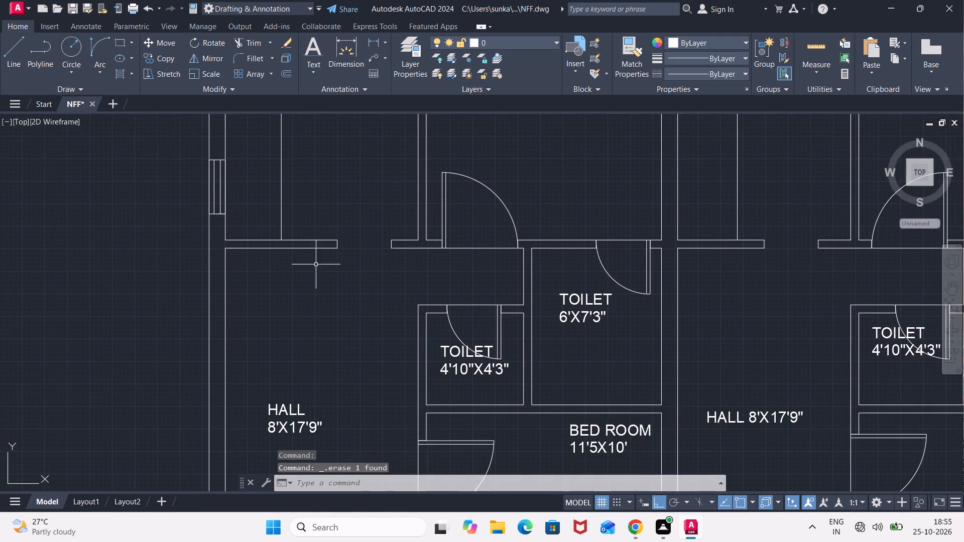
Draw a window opening with a lengthwise centre line across the outer wall of the left unit's HALL, beside its label.
{"action": "scroll", "coordinate": [314, 299], "scroll_direction": "down", "scroll_amount": 1}
{"action": "middle_click_drag", "start_coordinate": [303, 320], "coordinate": [289, 249]}
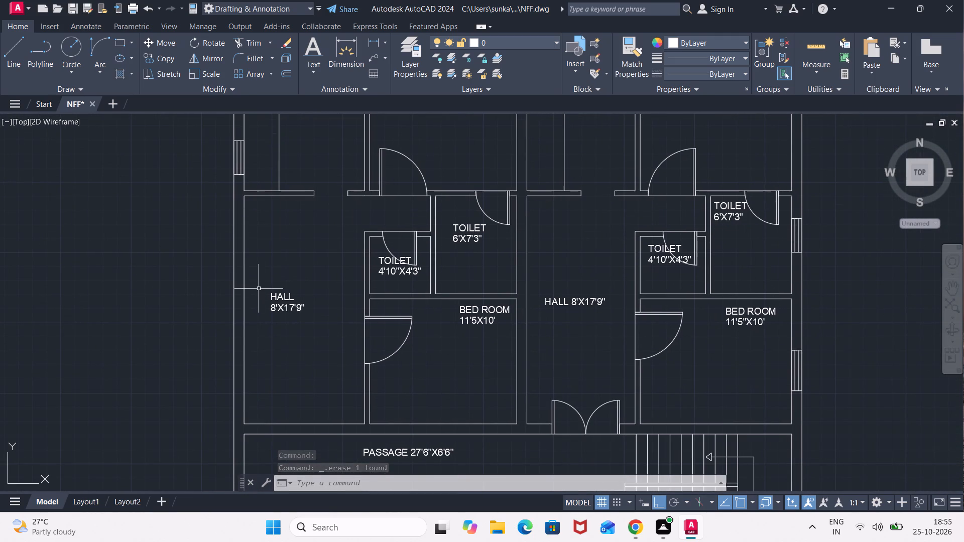
{"action": "middle_click_drag", "start_coordinate": [258, 290], "coordinate": [265, 223]}
{"action": "scroll", "coordinate": [260, 228], "scroll_direction": "up", "scroll_amount": 1}
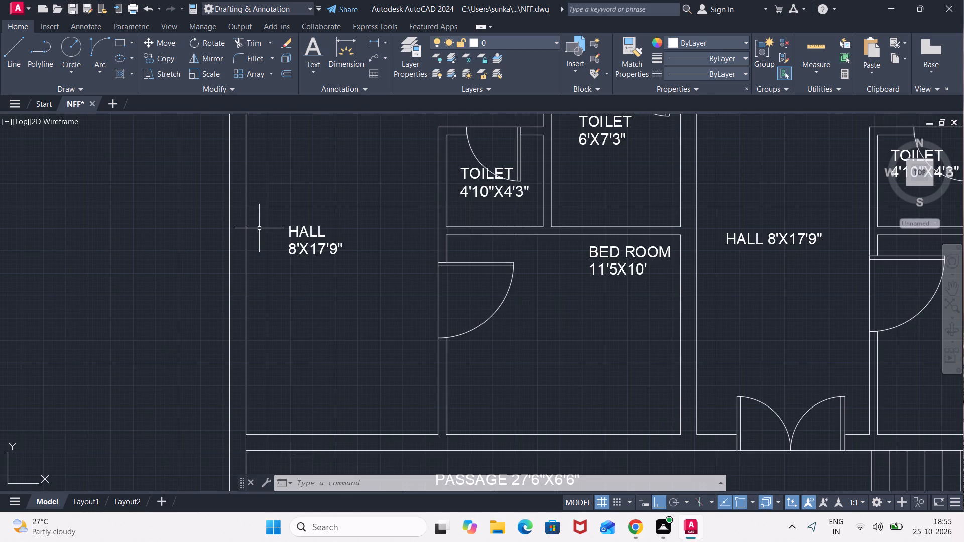
{"action": "key", "text": "l"}
{"action": "key", "text": "Return"}
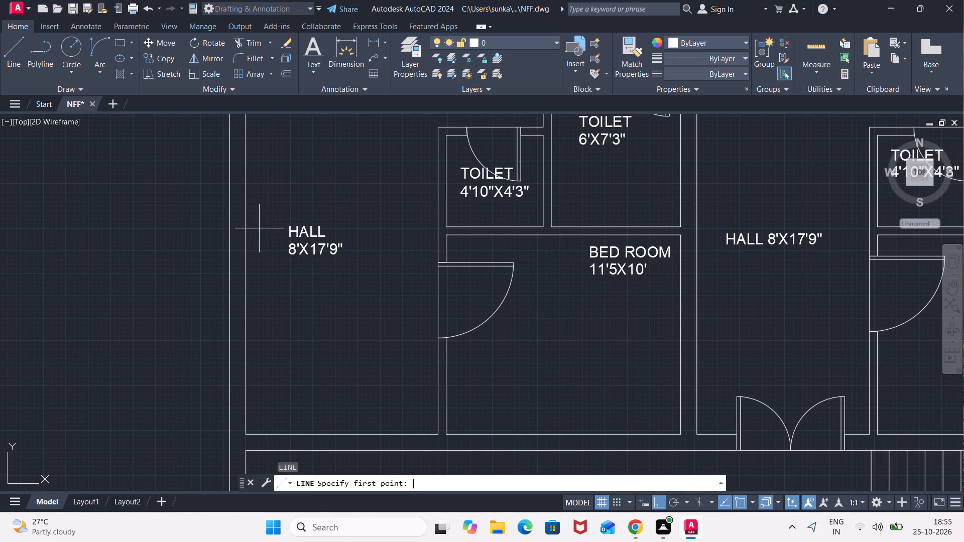
{"action": "scroll", "coordinate": [242, 164], "scroll_direction": "down", "scroll_amount": 1}
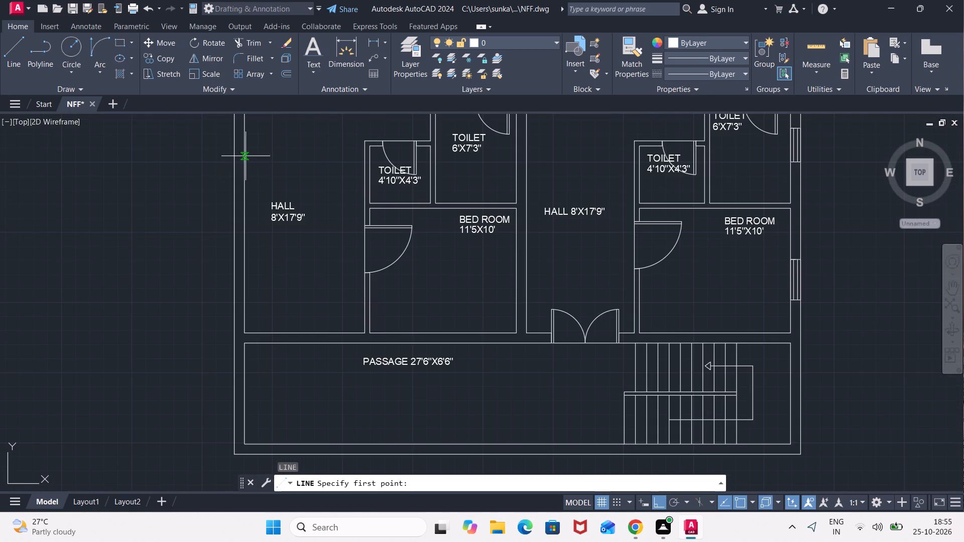
{"action": "middle_click_drag", "start_coordinate": [246, 156], "coordinate": [255, 214]}
{"action": "left_click", "coordinate": [255, 233]}
{"action": "left_click", "coordinate": [241, 235]}
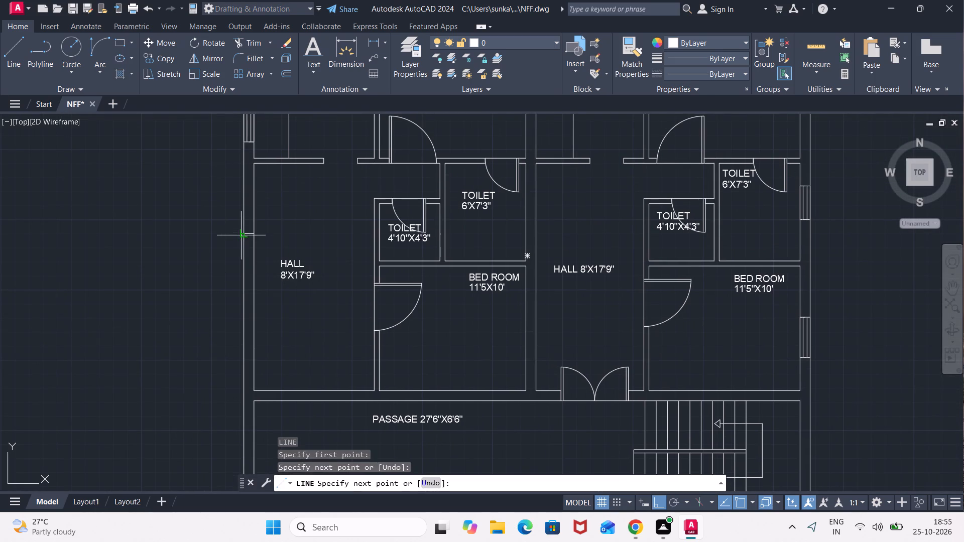
{"action": "scroll", "coordinate": [236, 296], "scroll_direction": "up", "scroll_amount": 2}
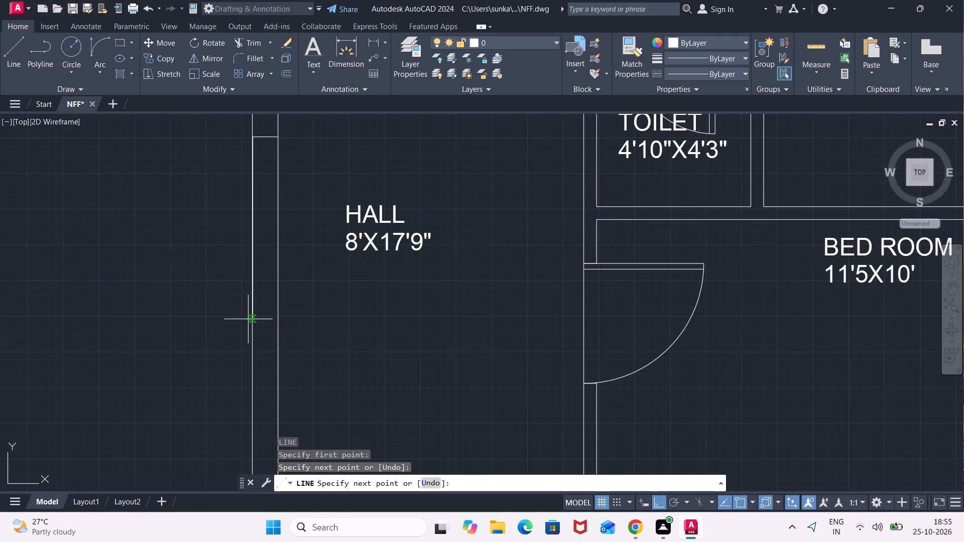
{"action": "left_click", "coordinate": [258, 355]}
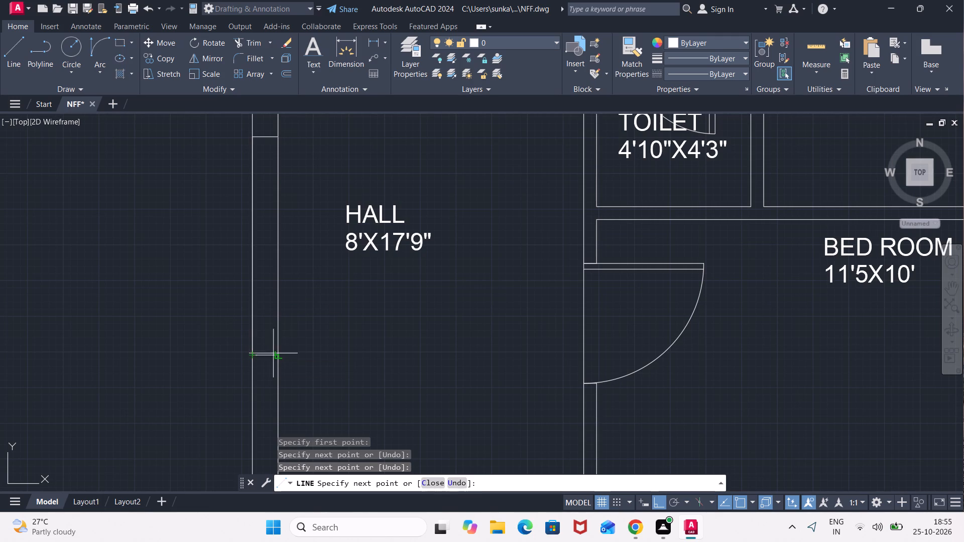
{"action": "left_click", "coordinate": [277, 353]}
{"action": "left_click", "coordinate": [279, 141]}
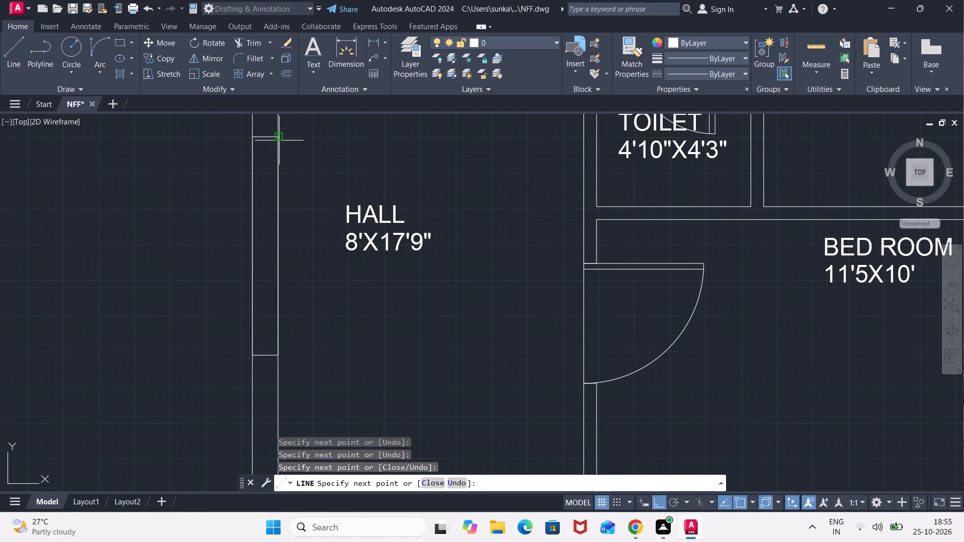
{"action": "left_click", "coordinate": [267, 138]}
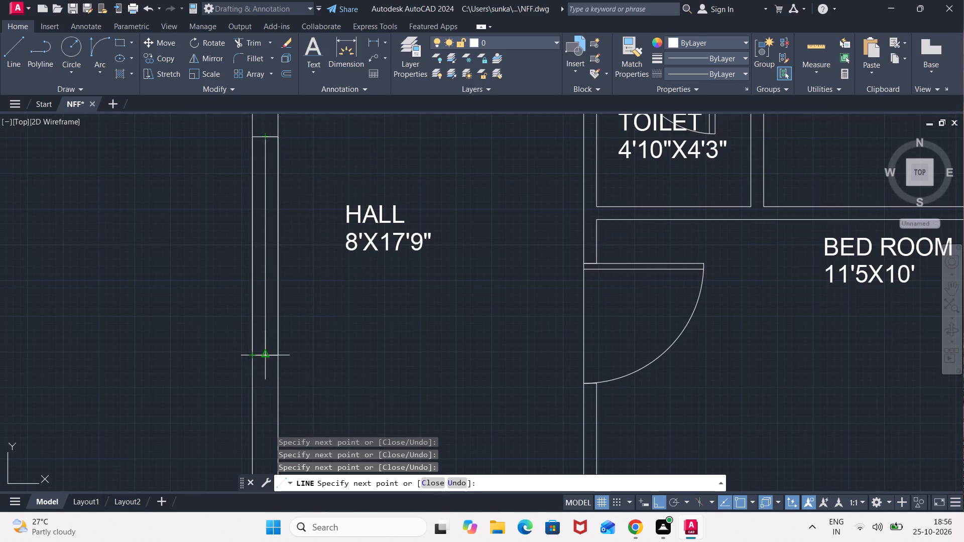
{"action": "left_click", "coordinate": [264, 359]}
{"action": "key", "text": "Escape"}
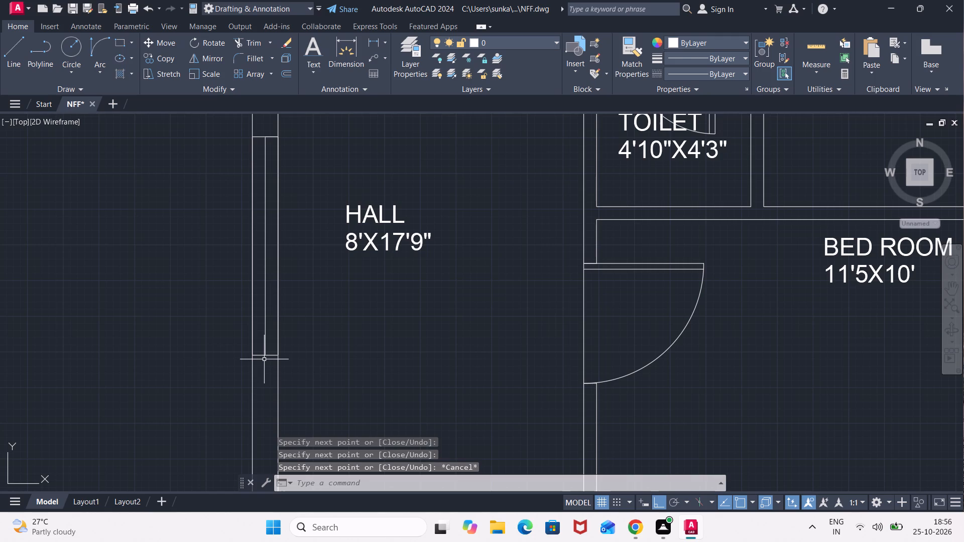
Offset the centre line of the hall window 1.75" to both sides.
{"action": "key", "text": "o"}
{"action": "key", "text": "Return"}
{"action": "key", "text": "Return"}
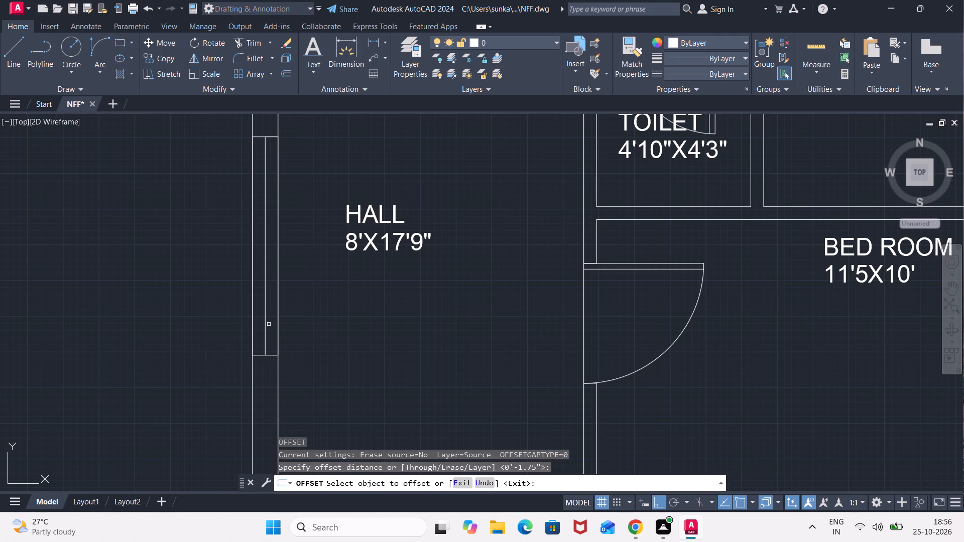
{"action": "left_click", "coordinate": [265, 338]}
{"action": "left_click", "coordinate": [249, 340]}
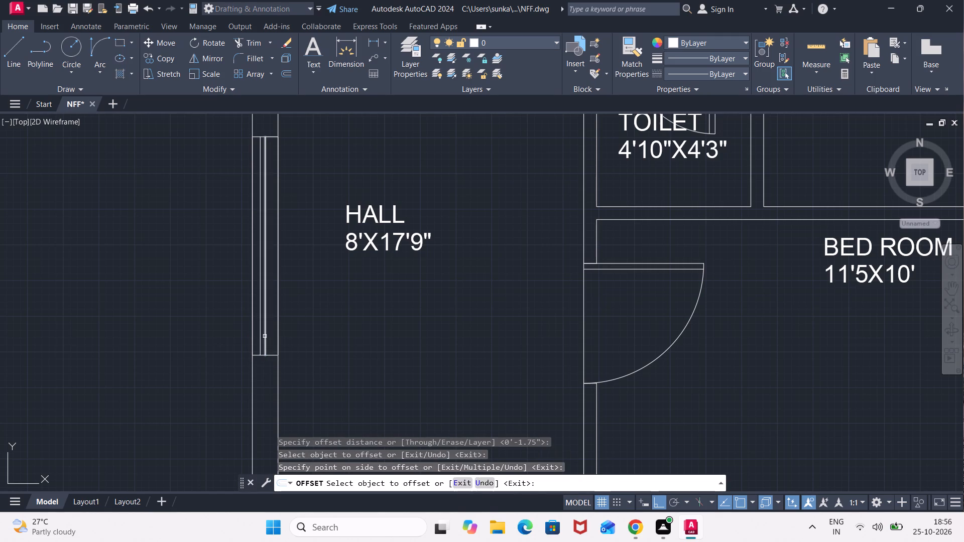
{"action": "left_click", "coordinate": [265, 336]}
{"action": "left_click", "coordinate": [285, 337]}
{"action": "key", "text": "Escape"}
Erase the hall window's original centre line between the two offset lines.
{"action": "left_click", "coordinate": [264, 317]}
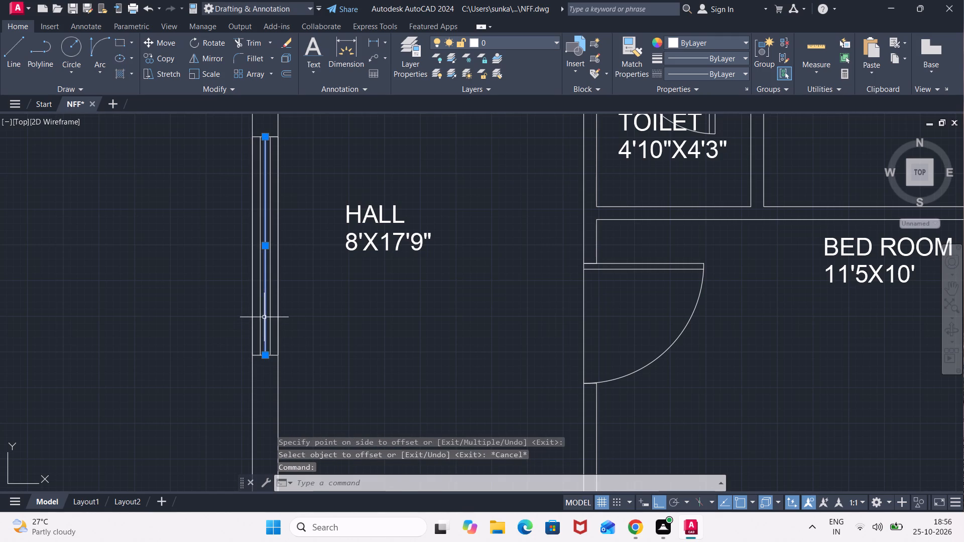
{"action": "key", "text": "Delete"}
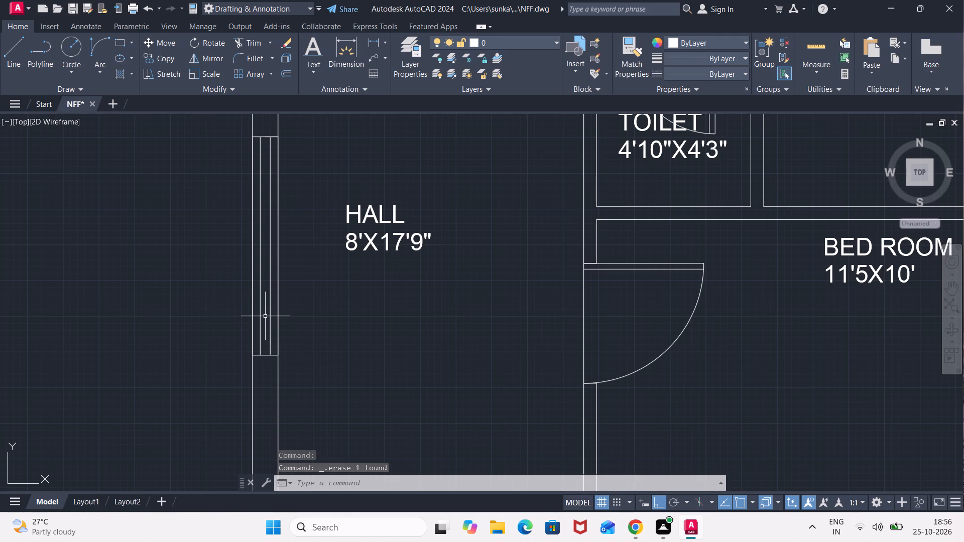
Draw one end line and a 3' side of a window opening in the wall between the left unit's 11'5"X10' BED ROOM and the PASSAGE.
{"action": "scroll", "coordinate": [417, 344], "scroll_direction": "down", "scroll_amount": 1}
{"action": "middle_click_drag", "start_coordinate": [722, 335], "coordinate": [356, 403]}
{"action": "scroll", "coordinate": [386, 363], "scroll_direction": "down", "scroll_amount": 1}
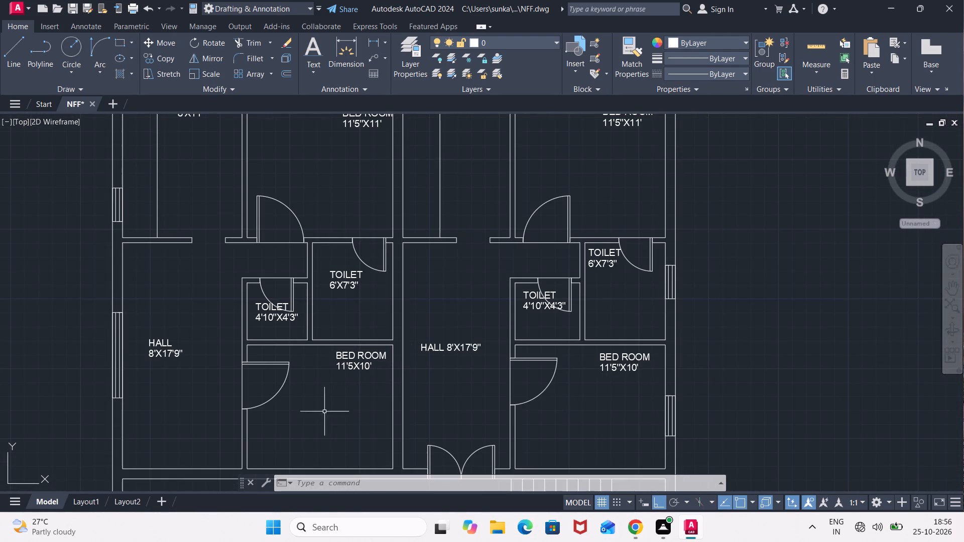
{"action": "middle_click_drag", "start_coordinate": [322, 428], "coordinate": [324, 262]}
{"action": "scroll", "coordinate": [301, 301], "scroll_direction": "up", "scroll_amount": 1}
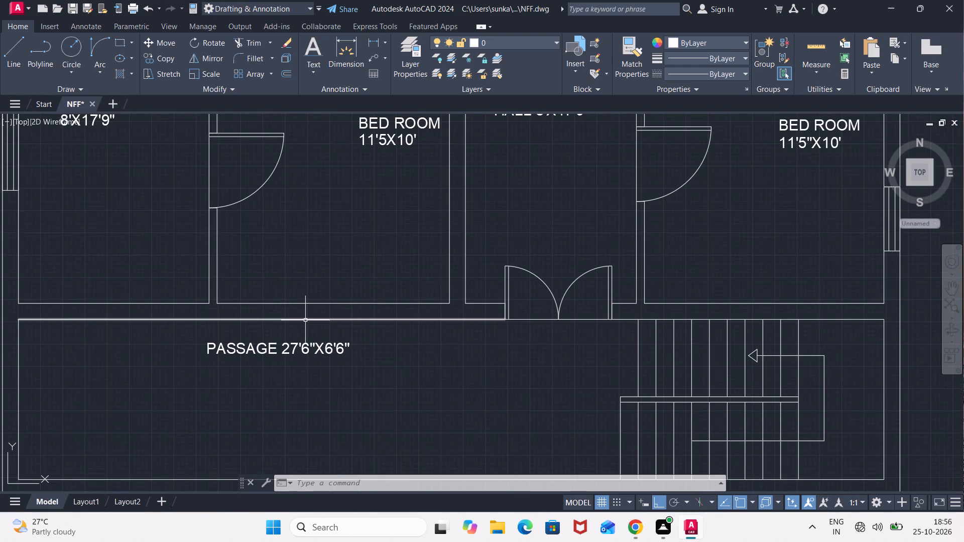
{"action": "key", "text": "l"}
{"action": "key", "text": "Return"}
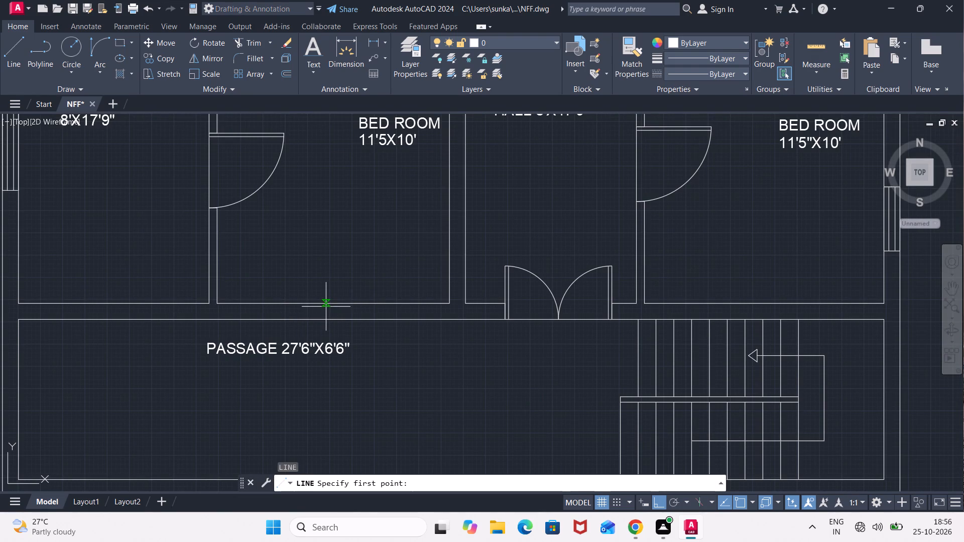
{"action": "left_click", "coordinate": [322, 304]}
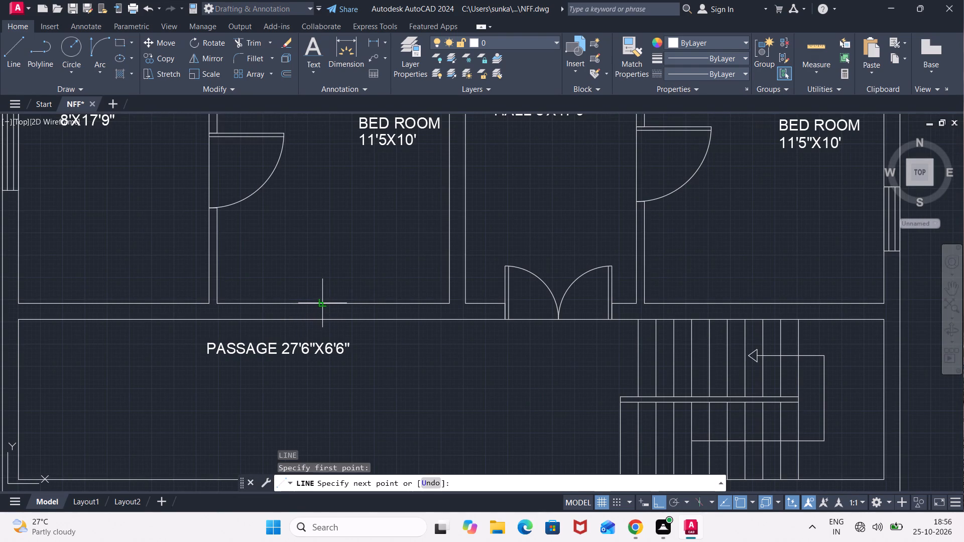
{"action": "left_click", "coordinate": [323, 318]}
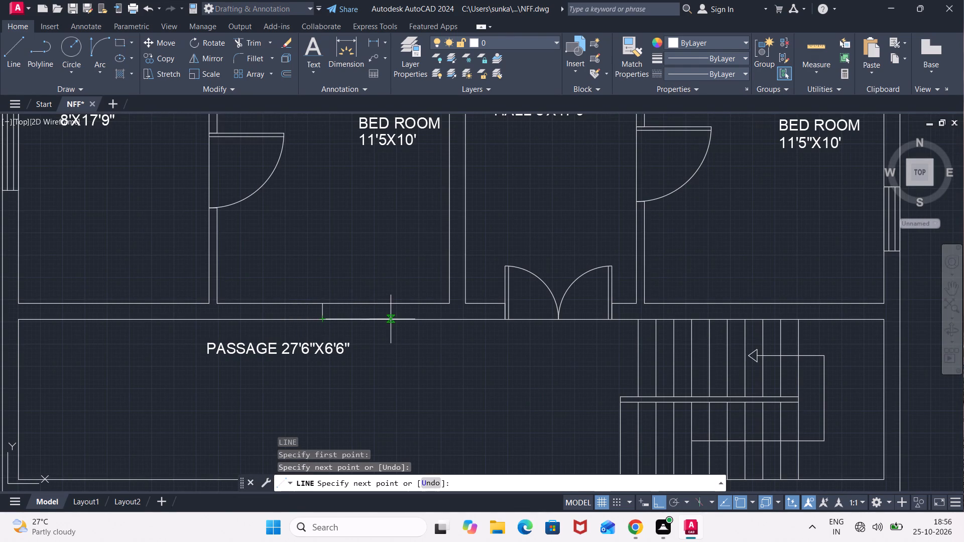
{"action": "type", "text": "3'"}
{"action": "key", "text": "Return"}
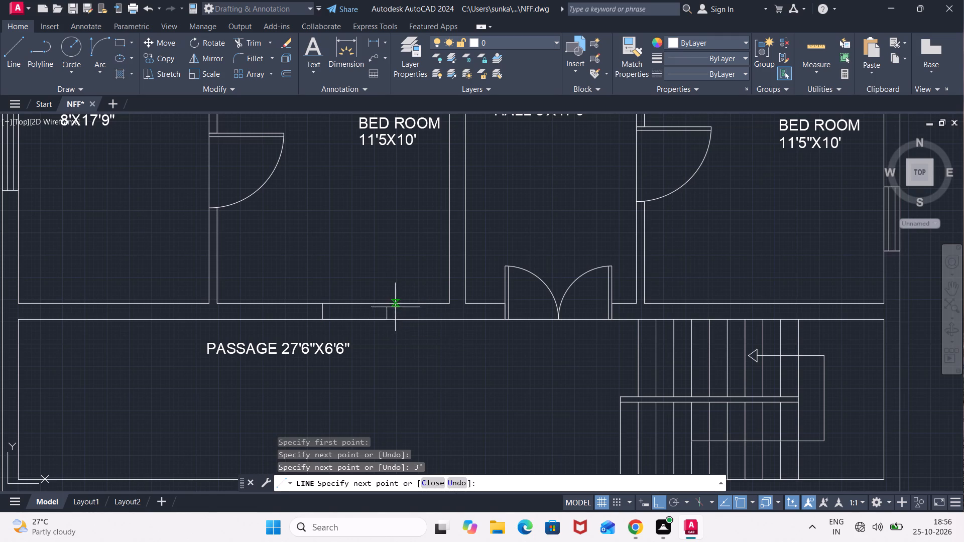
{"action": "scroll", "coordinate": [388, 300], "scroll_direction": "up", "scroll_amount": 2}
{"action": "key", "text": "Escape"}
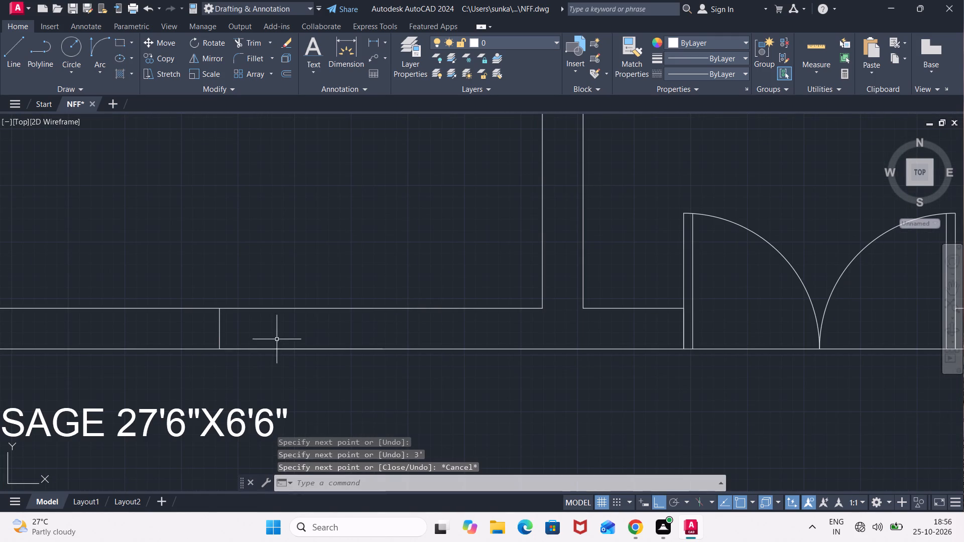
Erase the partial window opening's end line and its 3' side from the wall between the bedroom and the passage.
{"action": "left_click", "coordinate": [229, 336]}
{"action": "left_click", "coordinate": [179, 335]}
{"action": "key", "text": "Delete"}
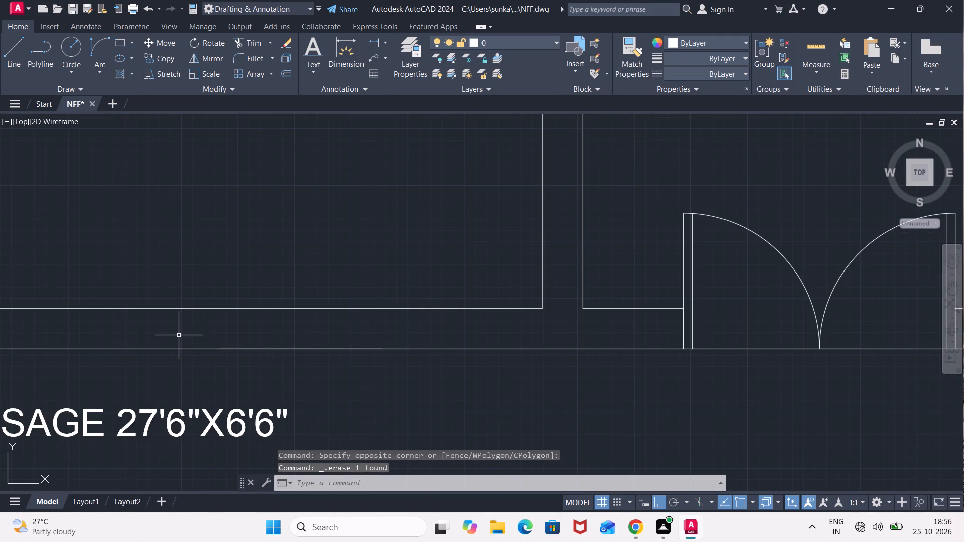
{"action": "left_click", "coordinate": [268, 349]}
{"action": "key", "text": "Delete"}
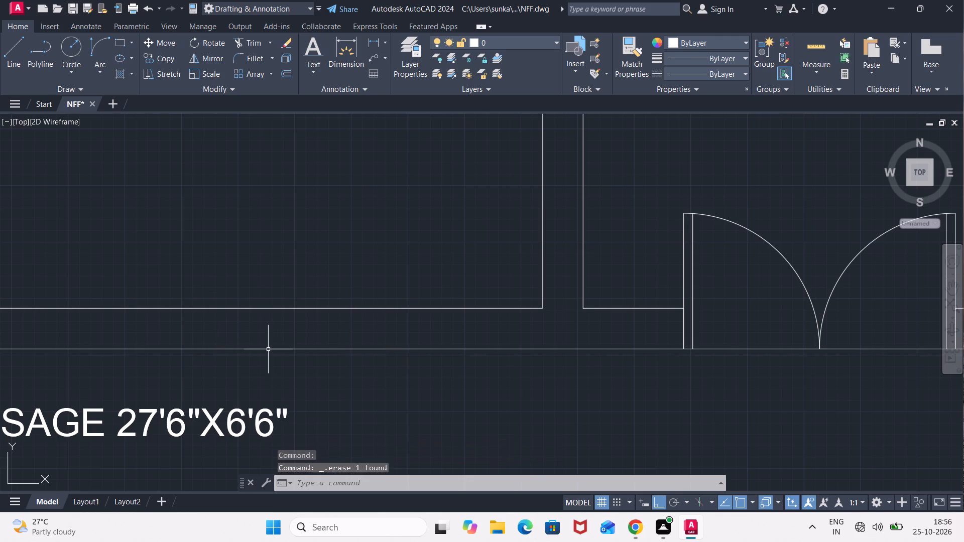
Draw a window opening with a lengthwise centre line in the left unit's bedroom–passage wall, near the bedroom's lower-right corner.
{"action": "key", "text": "l"}
{"action": "key", "text": "Return"}
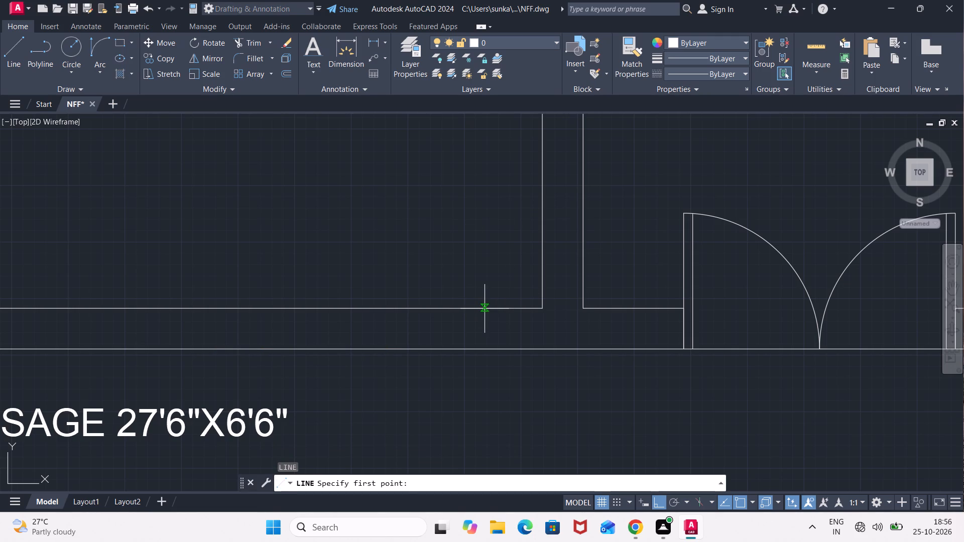
{"action": "left_click", "coordinate": [484, 309]}
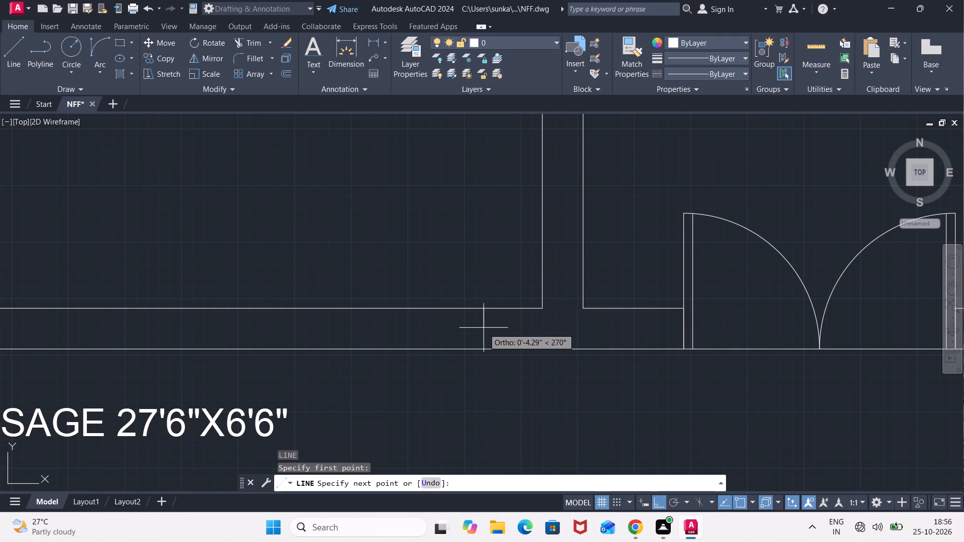
{"action": "left_click", "coordinate": [486, 346]}
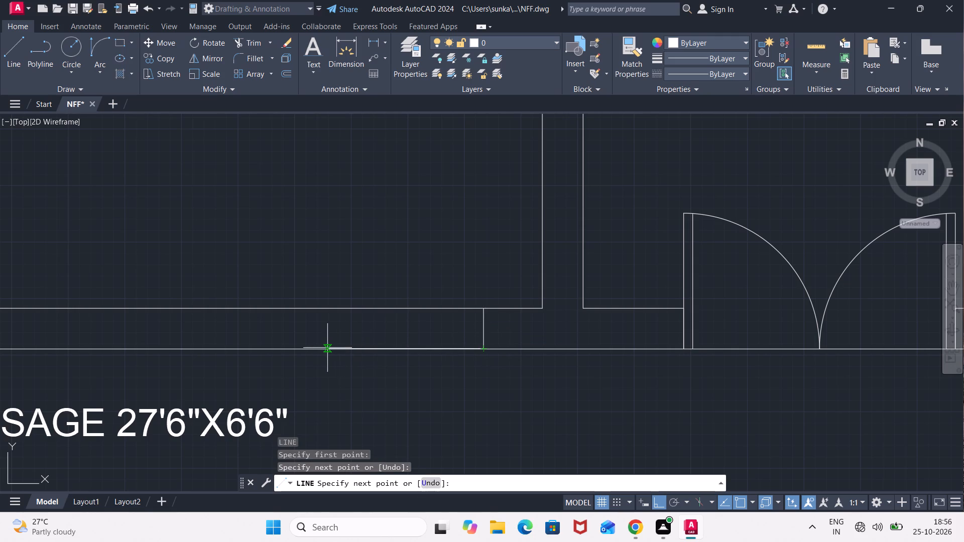
{"action": "left_click", "coordinate": [279, 351]}
{"action": "left_click", "coordinate": [277, 308]}
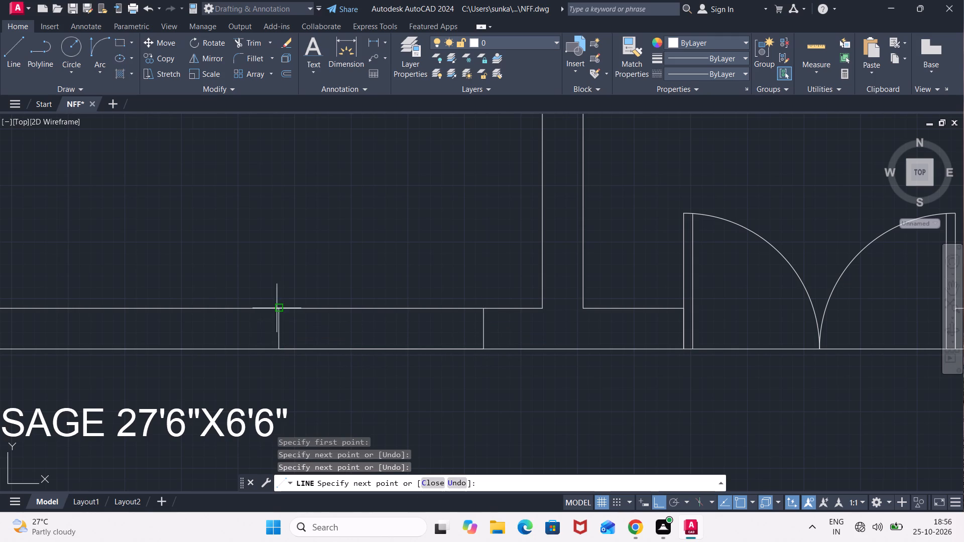
{"action": "left_click", "coordinate": [487, 308]}
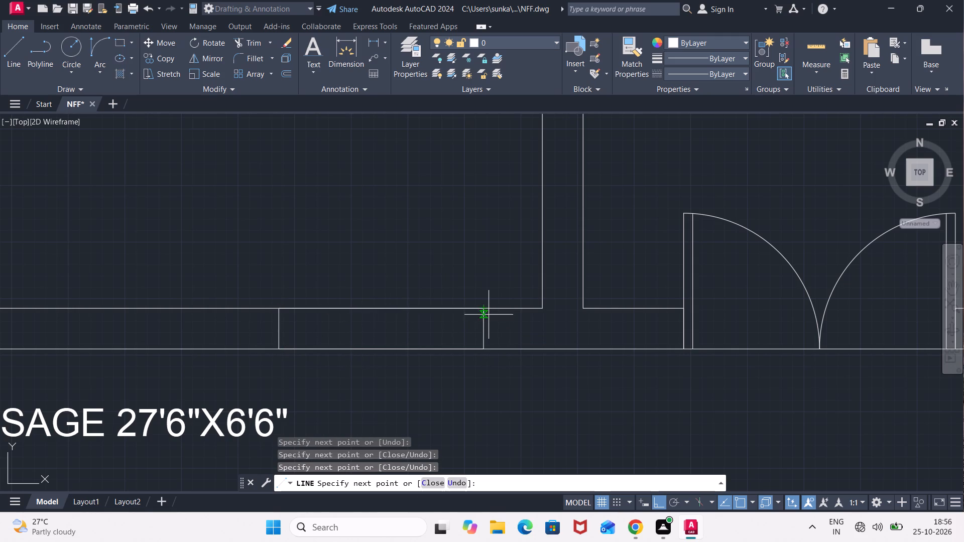
{"action": "left_click", "coordinate": [486, 328]}
{"action": "left_click", "coordinate": [281, 333]}
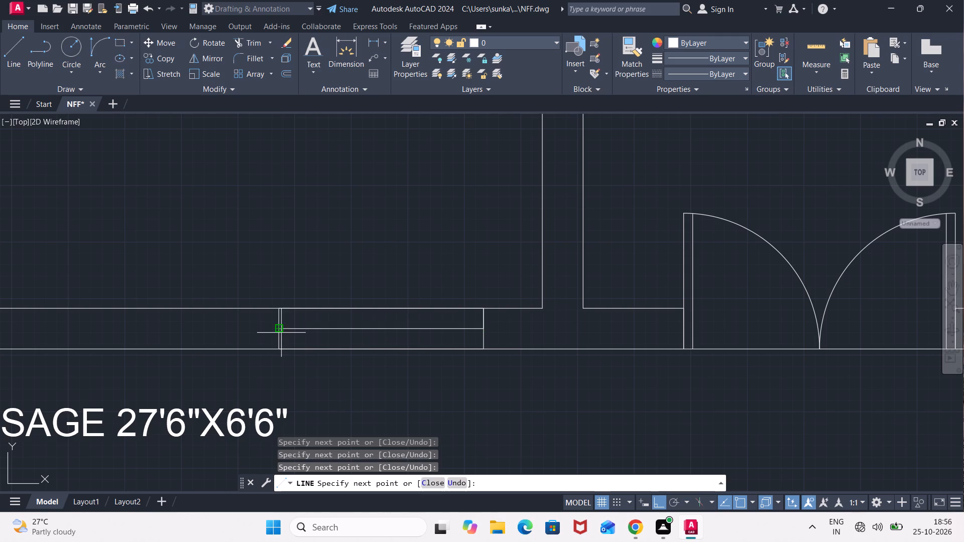
{"action": "key", "text": "Escape"}
Offset the centre line of the bedroom–passage wall window 1.75" to both sides.
{"action": "key", "text": "o"}
{"action": "key", "text": "Return"}
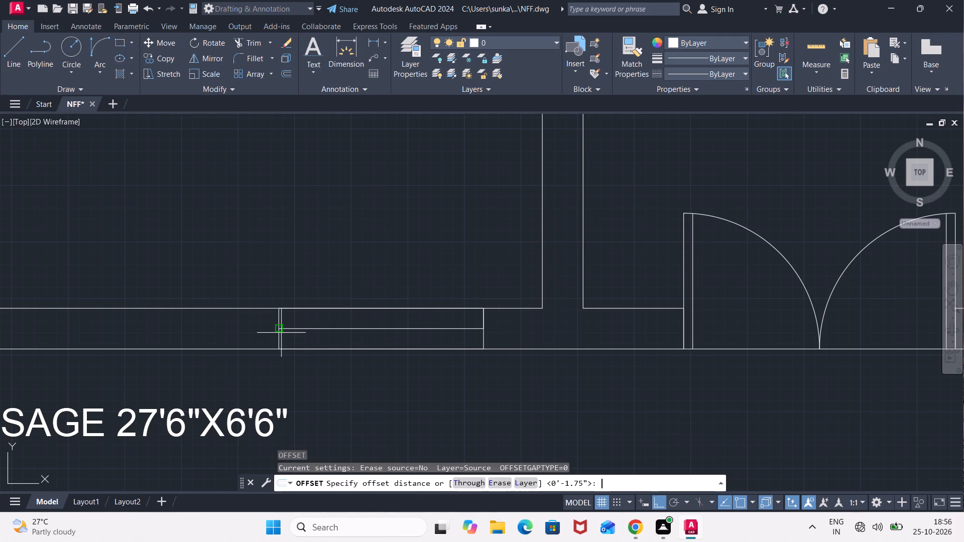
{"action": "key", "text": "Return"}
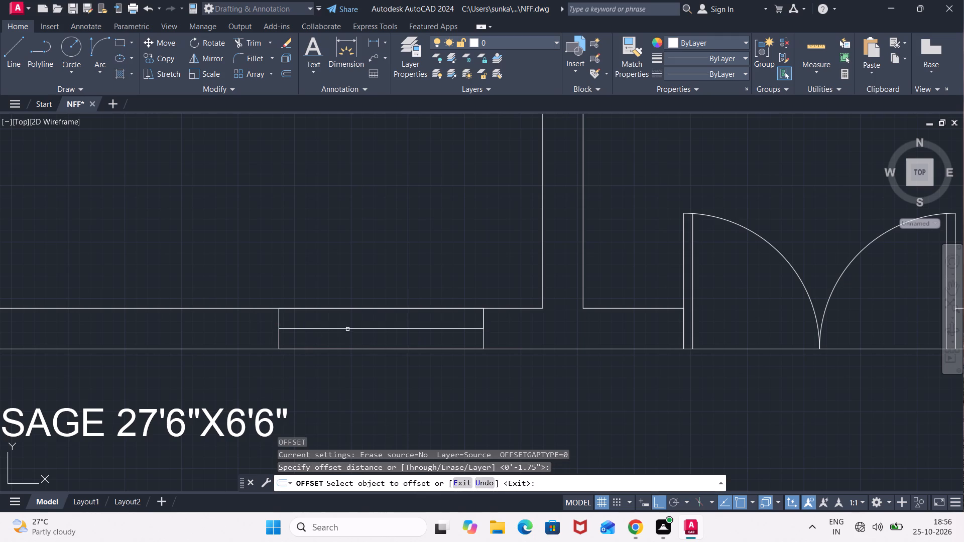
{"action": "left_click", "coordinate": [348, 328]}
{"action": "left_click", "coordinate": [348, 310]}
{"action": "left_click", "coordinate": [350, 329]}
{"action": "left_click", "coordinate": [351, 340]}
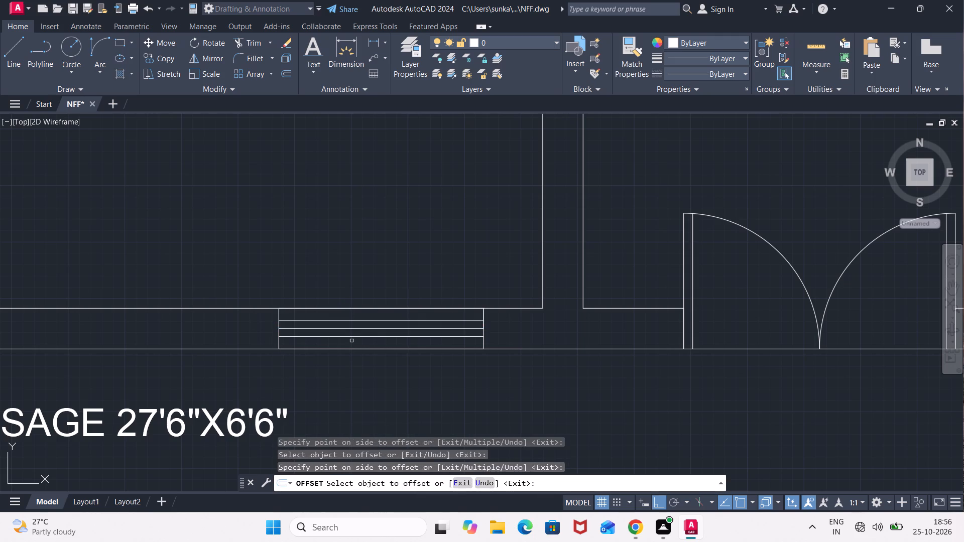
{"action": "key", "text": "Escape"}
Erase the original centre line of the window in the bedroom–passage wall.
{"action": "left_click", "coordinate": [363, 328]}
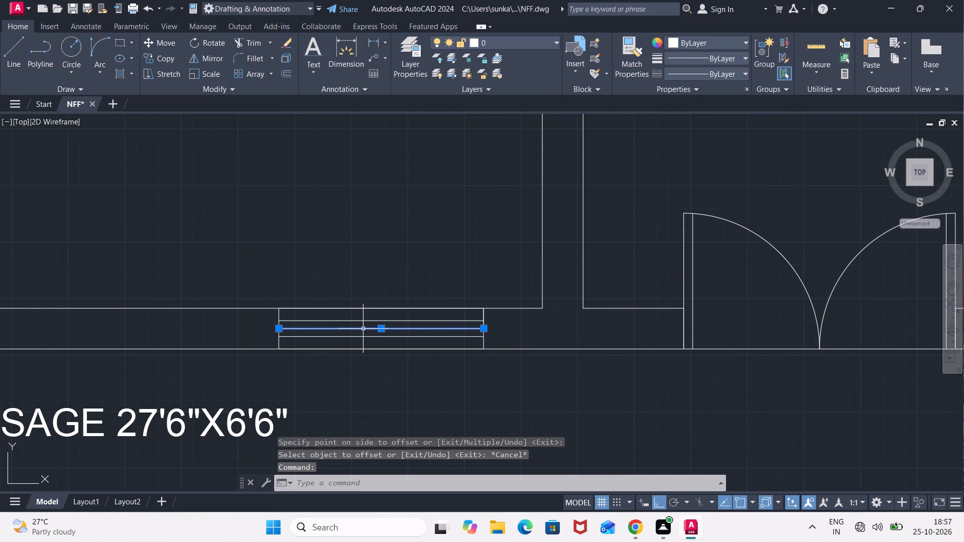
{"action": "key", "text": "Delete"}
Add single-line text, entering 6" at the rotation prompt, and label the opening between the left unit's kitchen and hall O.
{"action": "scroll", "coordinate": [363, 329], "scroll_direction": "down", "scroll_amount": 5}
{"action": "scroll", "coordinate": [363, 314], "scroll_direction": "up", "scroll_amount": 1}
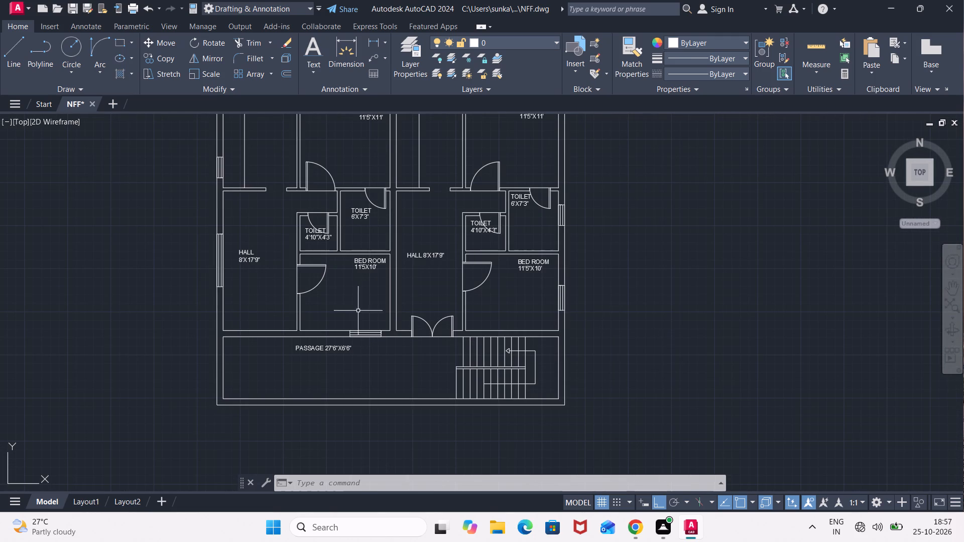
{"action": "type", "text": "TEXT"}
{"action": "key", "text": "Return"}
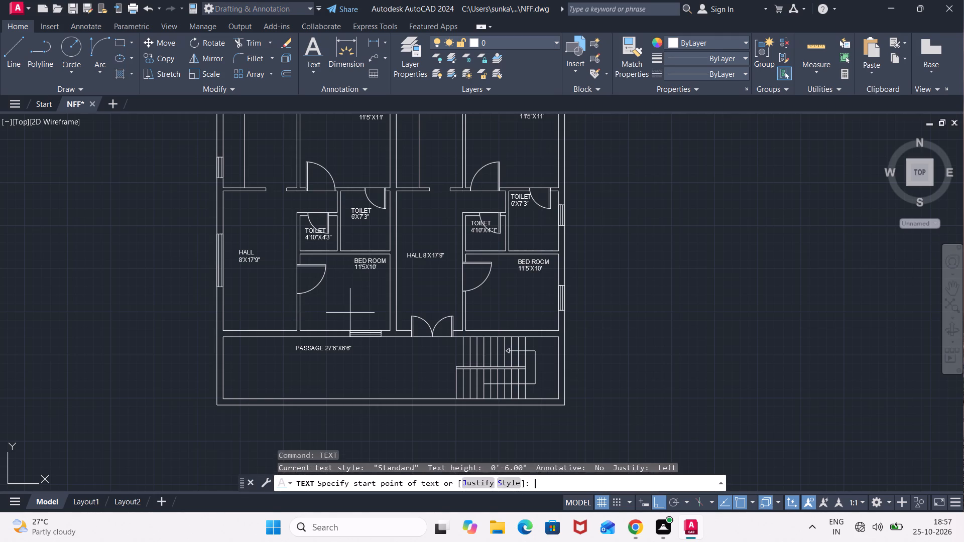
{"action": "left_click", "coordinate": [348, 291]}
{"action": "type", "text": "6\""}
{"action": "key", "text": "Return"}
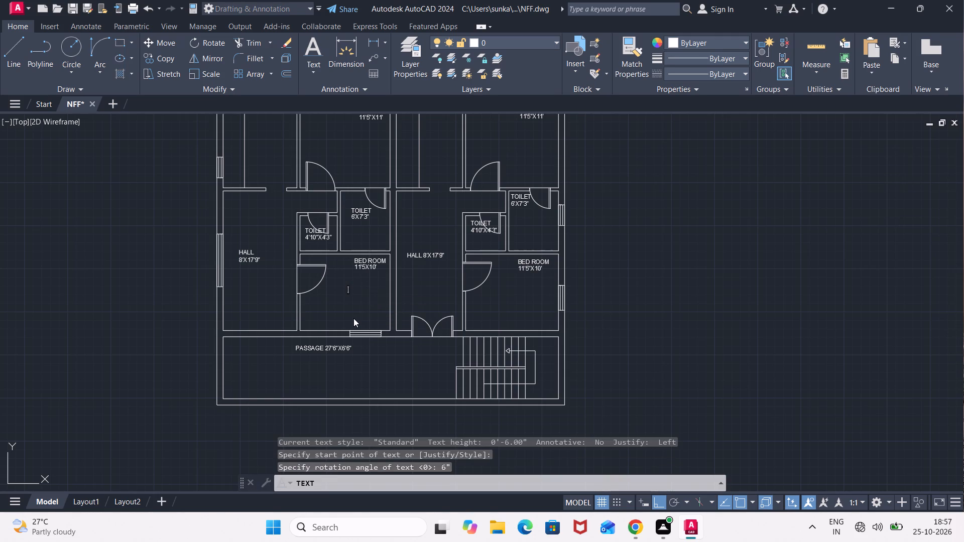
{"action": "middle_click_drag", "start_coordinate": [260, 169], "coordinate": [288, 249]}
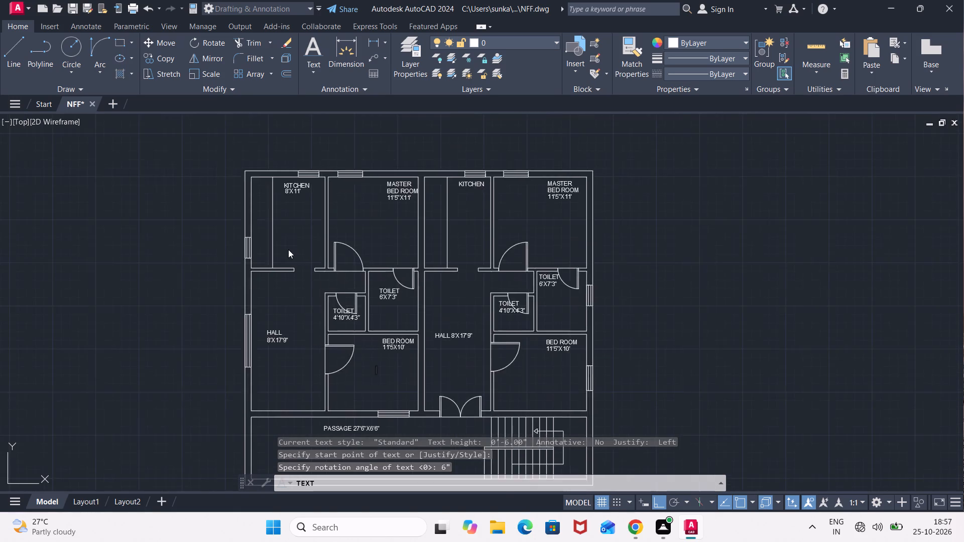
{"action": "scroll", "coordinate": [288, 249], "scroll_direction": "up", "scroll_amount": 2}
{"action": "left_click", "coordinate": [320, 303]}
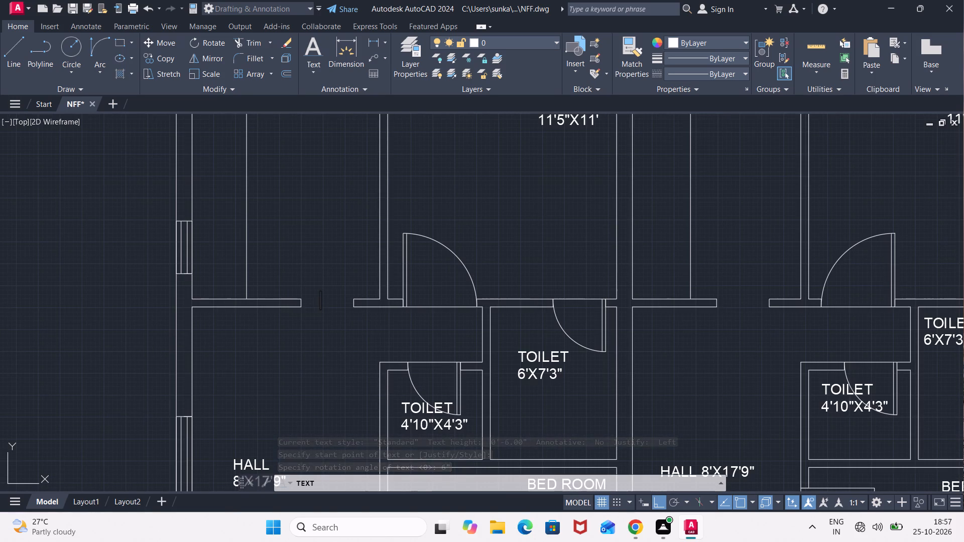
{"action": "key", "text": "o"}
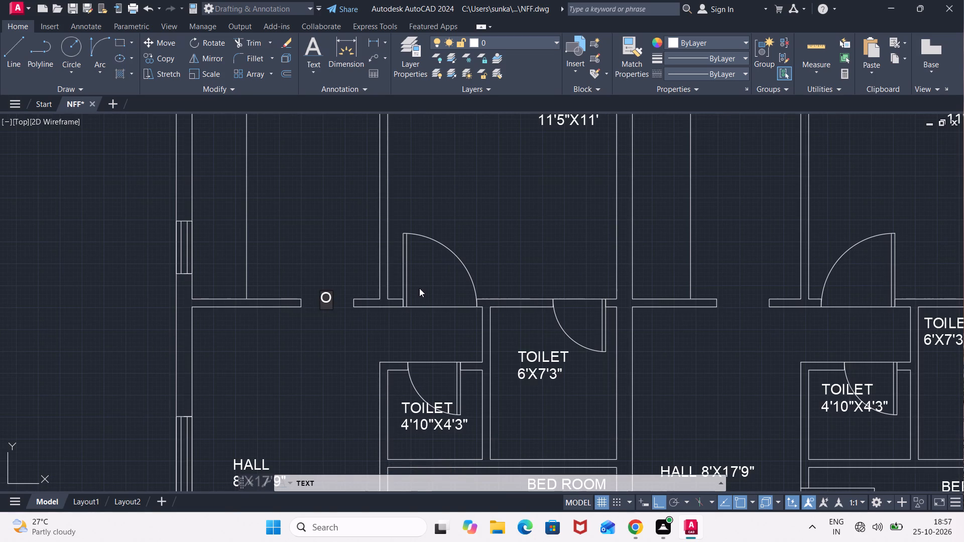
Label the left unit's master bedroom door D and its 6'X7'3" toilet door D1.
{"action": "left_click", "coordinate": [426, 289]}
{"action": "type", "text": "D1"}
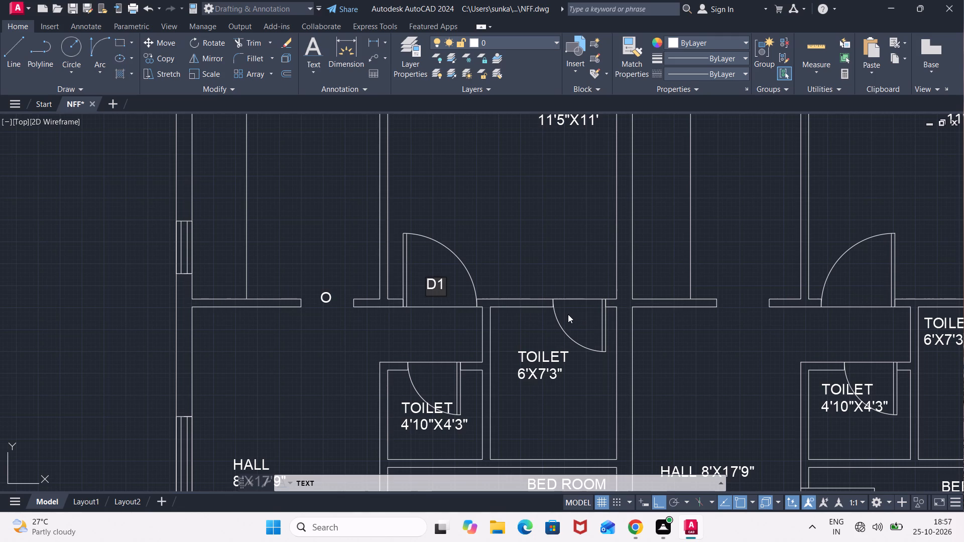
{"action": "key", "text": "BackSpace"}
{"action": "left_click", "coordinate": [568, 316]}
{"action": "key", "text": "d"}
{"action": "key", "text": "1"}
Label the opening between the right unit's kitchen and hall O.
{"action": "middle_click_drag", "start_coordinate": [753, 323], "coordinate": [661, 348]}
{"action": "left_click", "coordinate": [655, 333]}
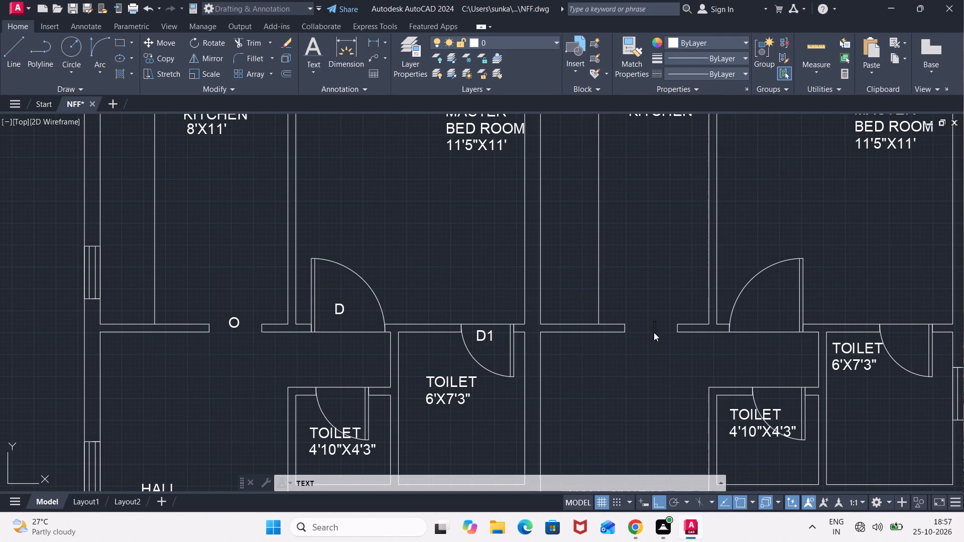
{"action": "key", "text": "o"}
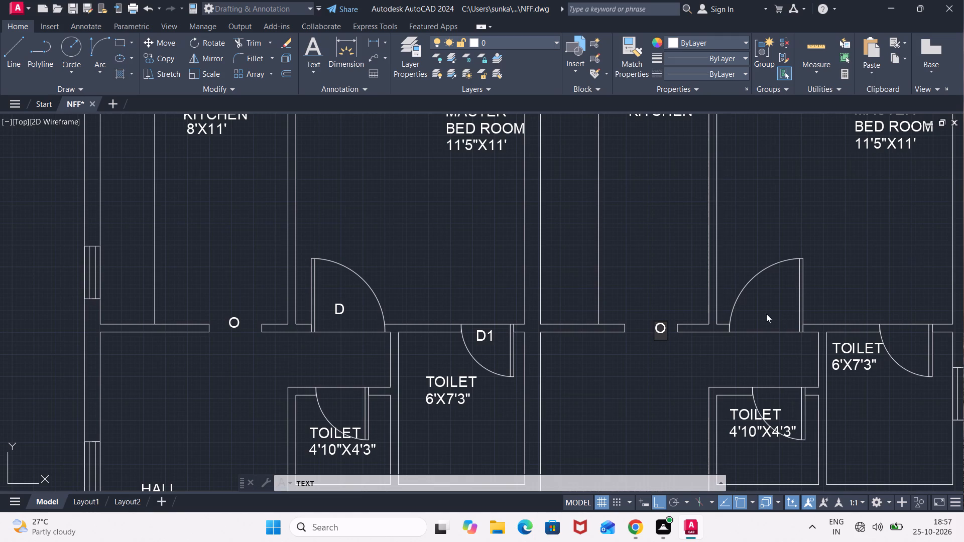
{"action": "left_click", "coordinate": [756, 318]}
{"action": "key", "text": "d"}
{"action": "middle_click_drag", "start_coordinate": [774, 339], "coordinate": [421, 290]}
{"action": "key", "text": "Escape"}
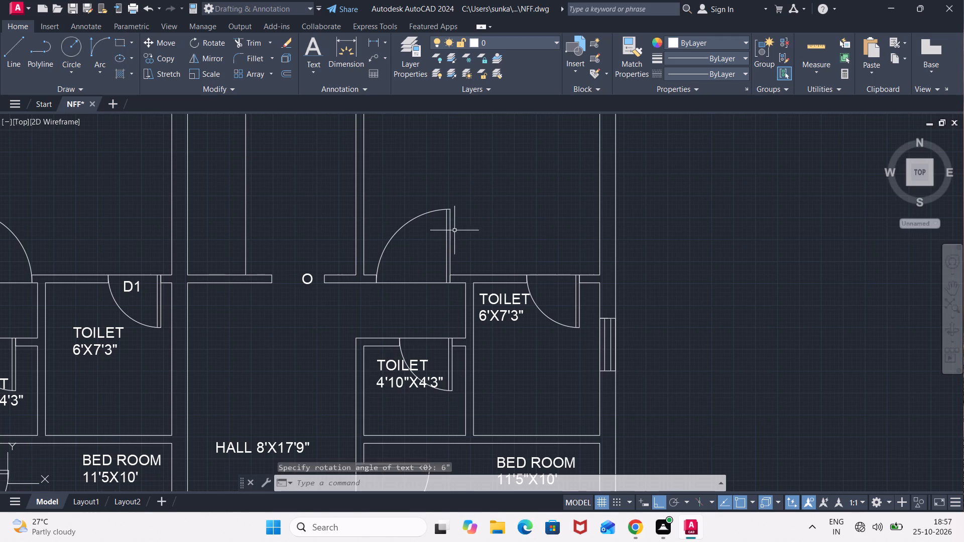
Move the right unit's master bedroom door, including its leaf, swing arc and base line, into the empty space beside the plan.
{"action": "left_click", "coordinate": [461, 217]}
{"action": "left_click", "coordinate": [394, 236]}
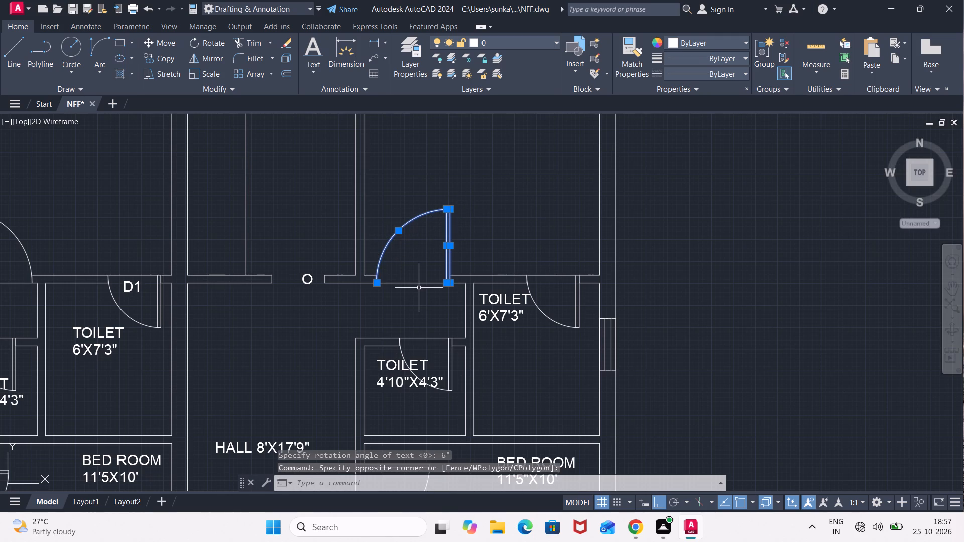
{"action": "left_click", "coordinate": [419, 285]}
{"action": "left_click", "coordinate": [418, 274]}
{"action": "key", "text": "m"}
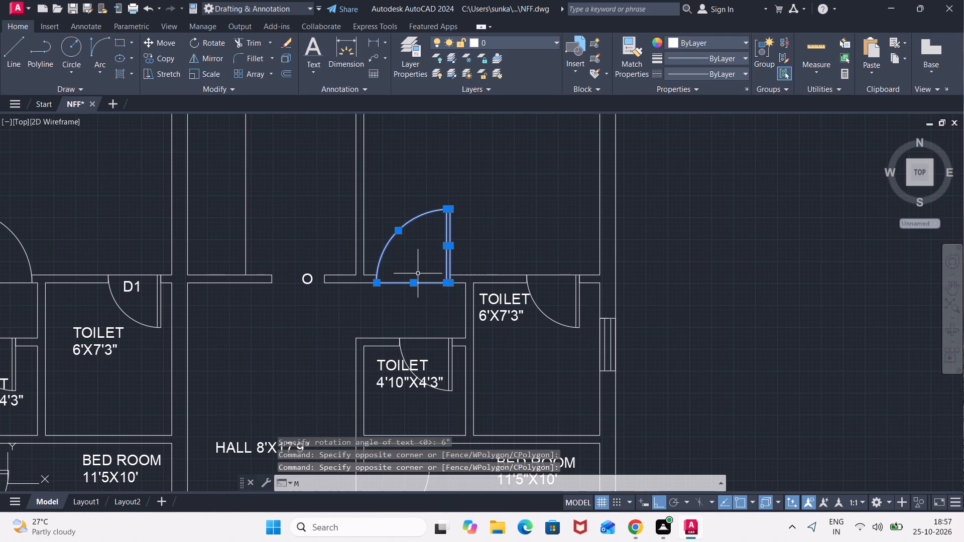
{"action": "key", "text": "Return"}
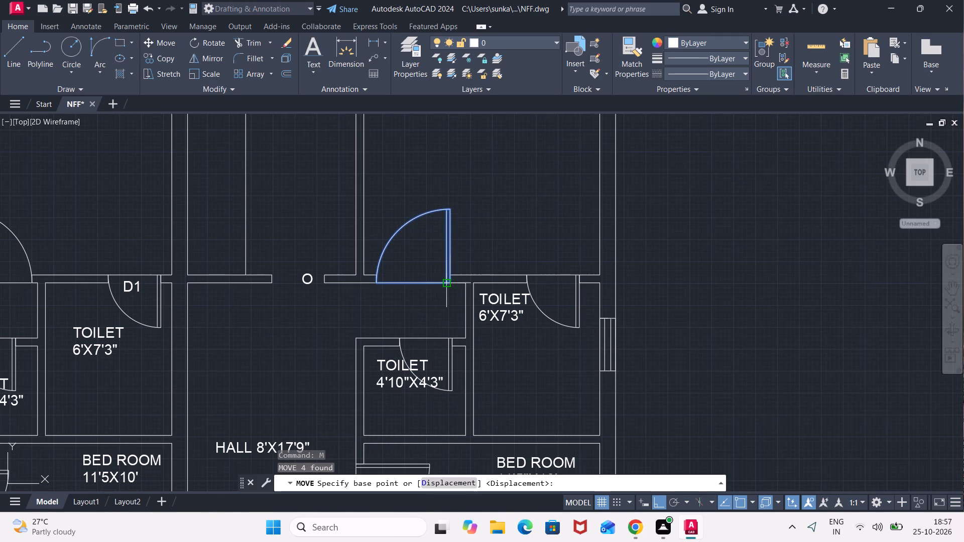
{"action": "left_click", "coordinate": [448, 277]}
{"action": "middle_click_drag", "start_coordinate": [773, 249], "coordinate": [466, 270]}
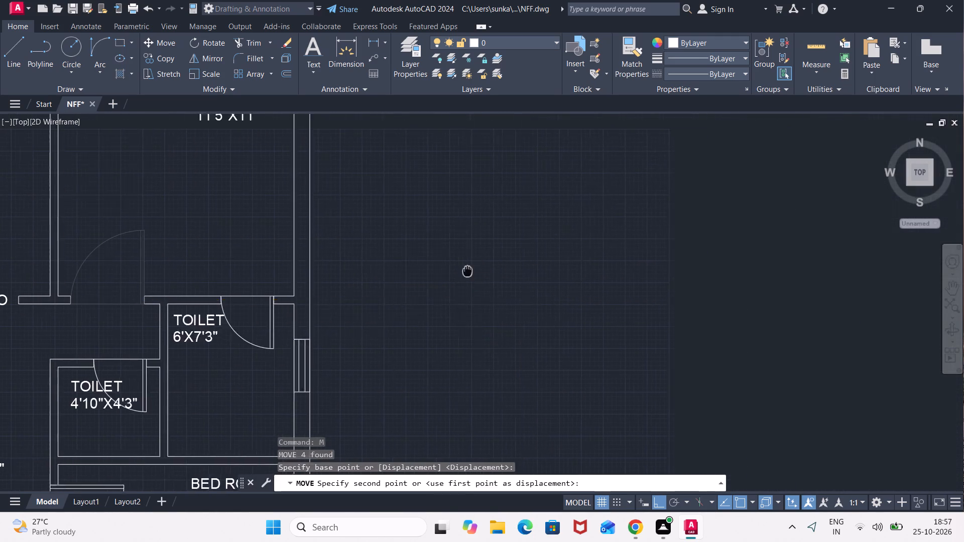
{"action": "left_click", "coordinate": [534, 272]}
Mirror the moved door about a vertical line beside its leaf, erasing the source objects.
{"action": "left_click_drag", "start_coordinate": [561, 207], "coordinate": [561, 216]}
{"action": "left_click", "coordinate": [352, 363]}
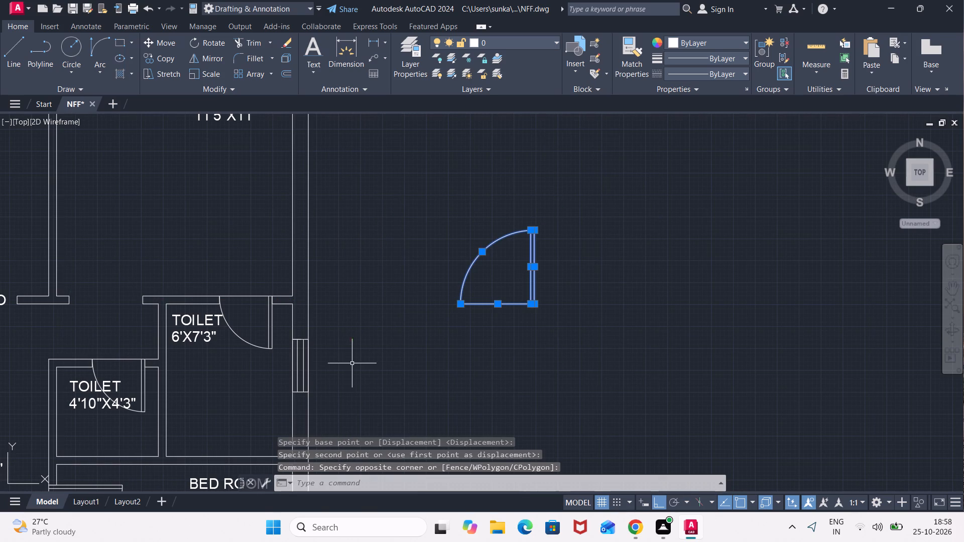
{"action": "type", "text": "MI"}
{"action": "key", "text": "Return"}
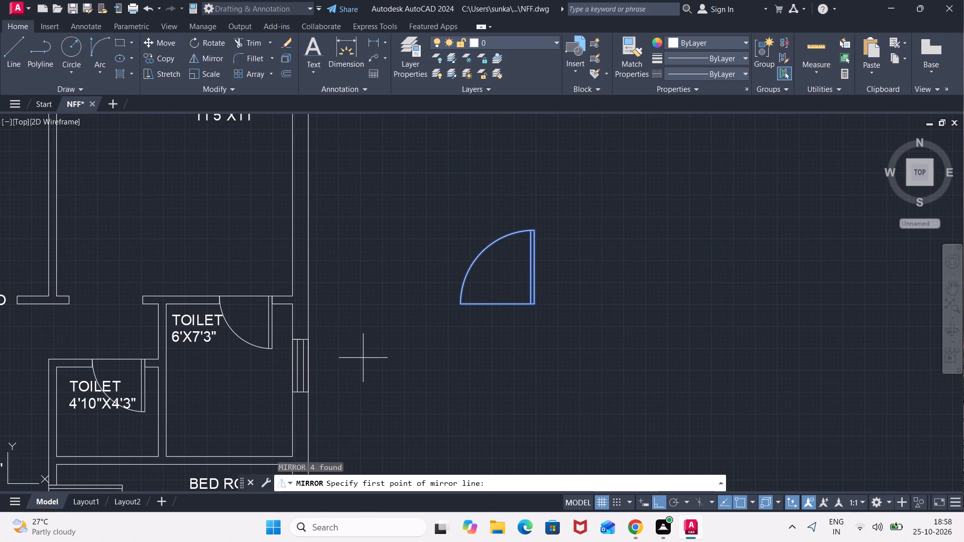
{"action": "left_click", "coordinate": [548, 314]}
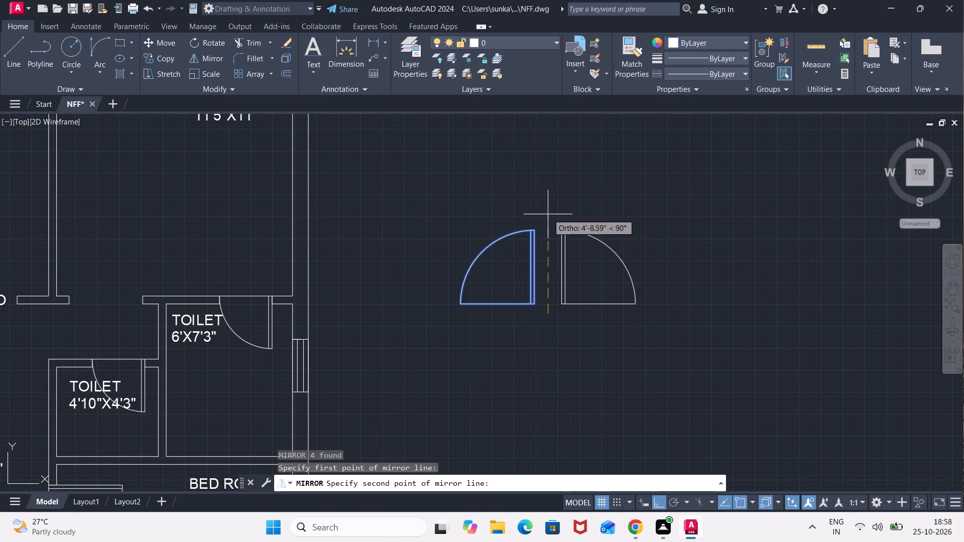
{"action": "left_click", "coordinate": [548, 213]}
{"action": "left_click", "coordinate": [437, 482]}
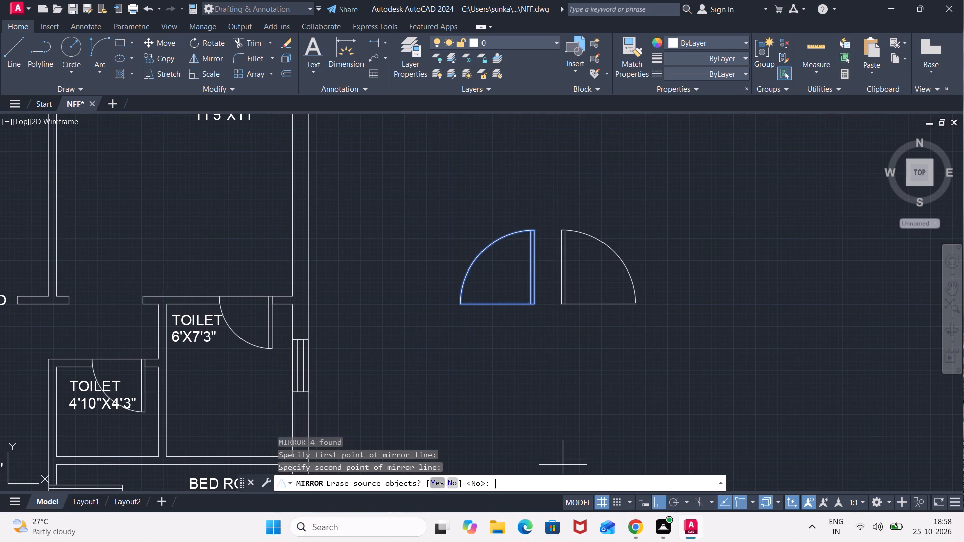
Move the mirrored door by its lower hinge corner back into the right unit's master bedroom opening, hinged at the kitchen-side jamb.
{"action": "left_click", "coordinate": [678, 209]}
{"action": "left_click", "coordinate": [518, 350]}
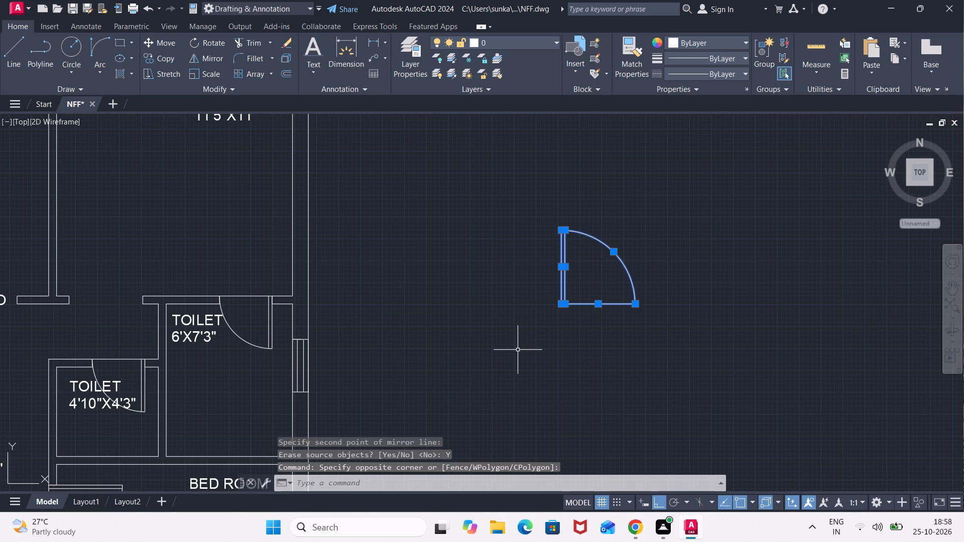
{"action": "key", "text": "m"}
{"action": "key", "text": "Return"}
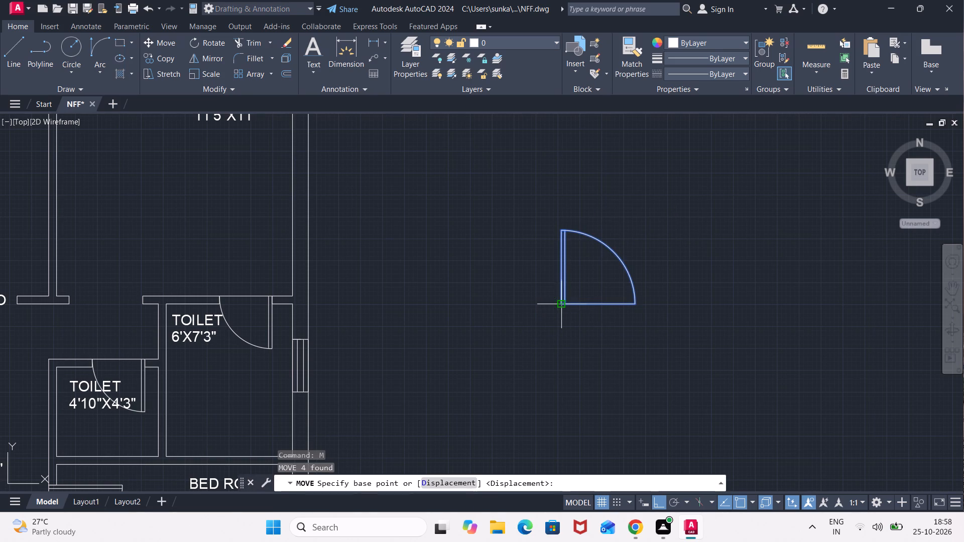
{"action": "left_click", "coordinate": [561, 304]}
{"action": "scroll", "coordinate": [65, 301], "scroll_direction": "up", "scroll_amount": 2}
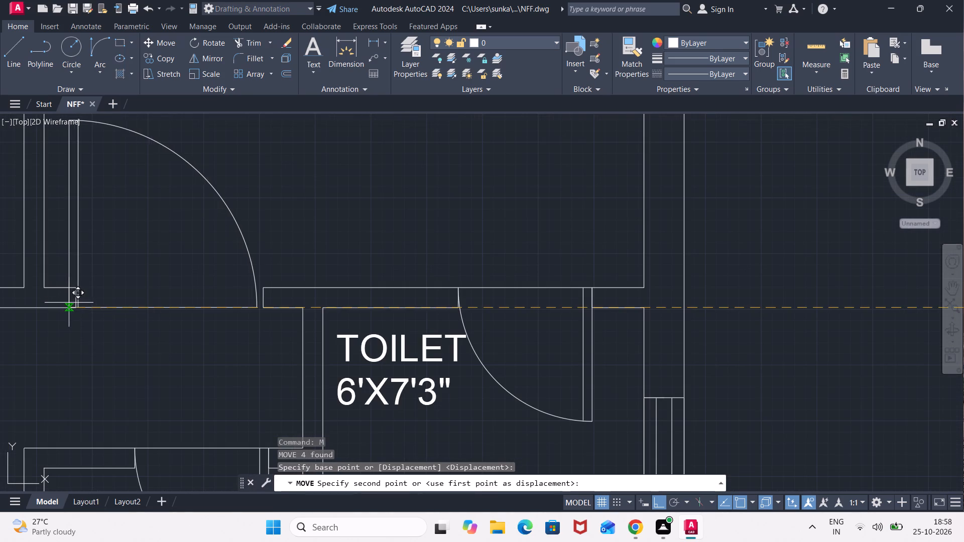
{"action": "left_click", "coordinate": [75, 311]}
Add single-line text, entering 6" at the rotation prompt, and label the right unit's master bedroom door D.
{"action": "scroll", "coordinate": [146, 340], "scroll_direction": "down", "scroll_amount": 3}
{"action": "middle_click_drag", "start_coordinate": [141, 377], "coordinate": [307, 290]}
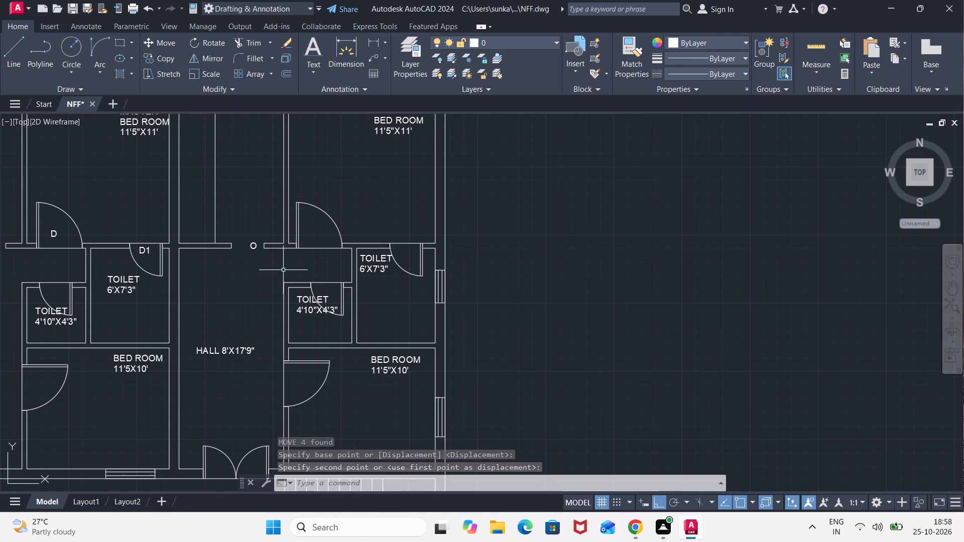
{"action": "type", "text": "TEXT"}
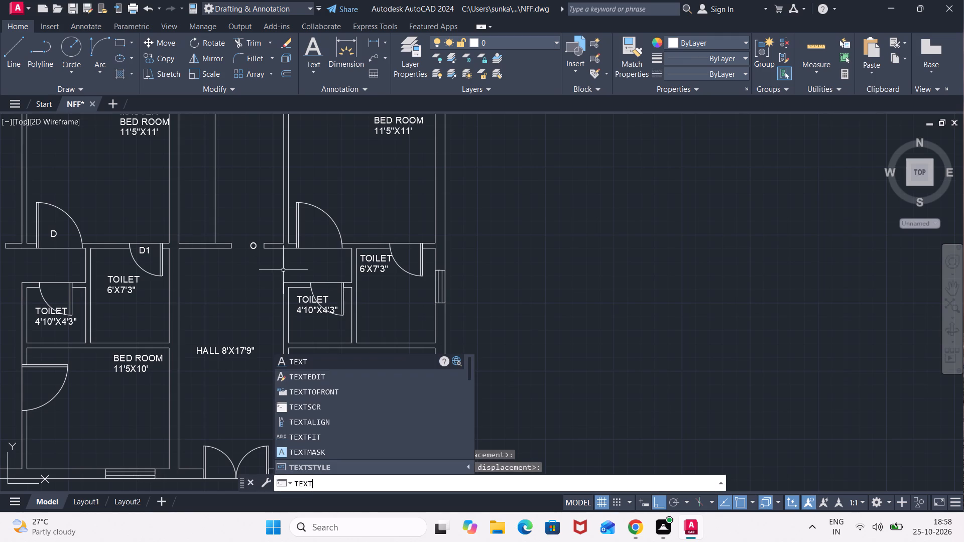
{"action": "key", "text": "Return"}
{"action": "left_click", "coordinate": [383, 195]}
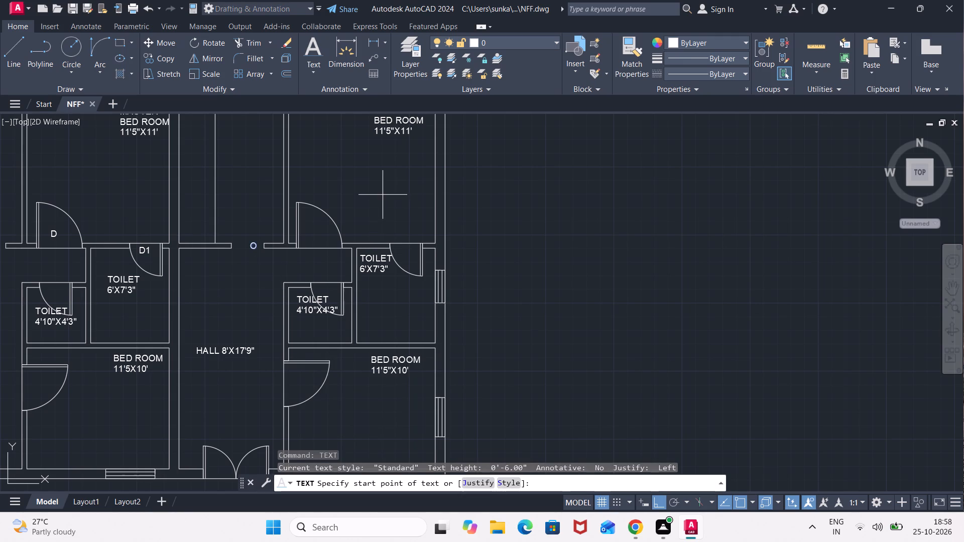
{"action": "type", "text": "6\""}
{"action": "key", "text": "Return"}
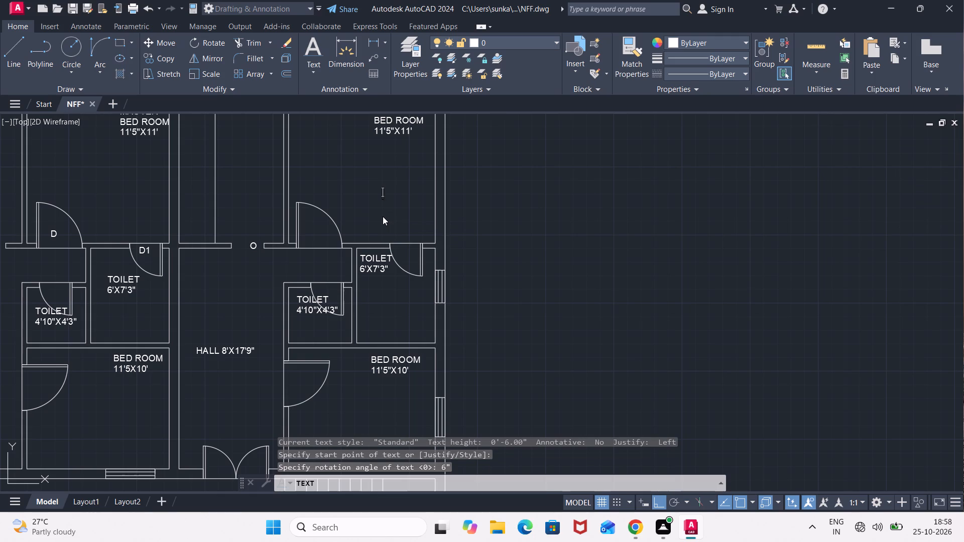
{"action": "key", "text": "0"}
{"action": "key", "text": "Return"}
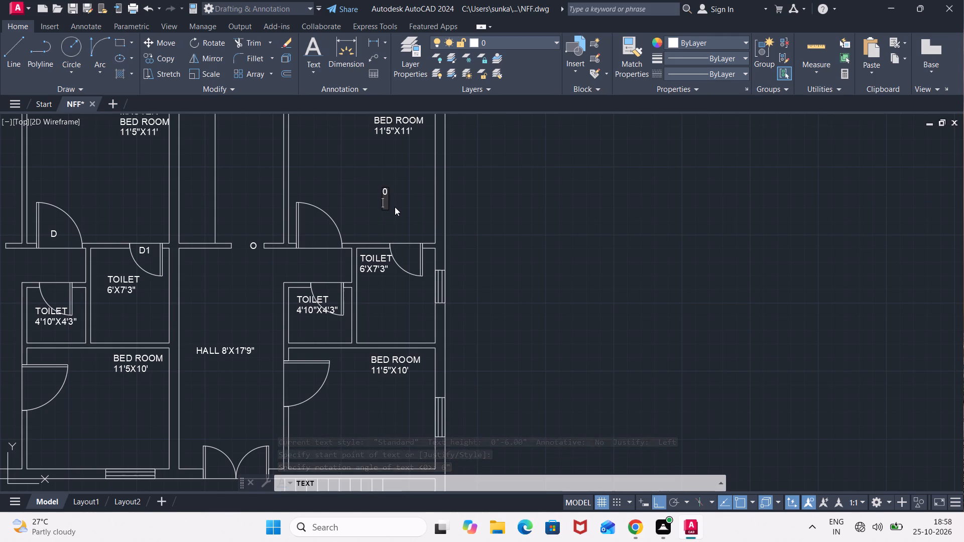
{"action": "key", "text": "BackSpace"}
{"action": "key", "text": "BackSpace"}
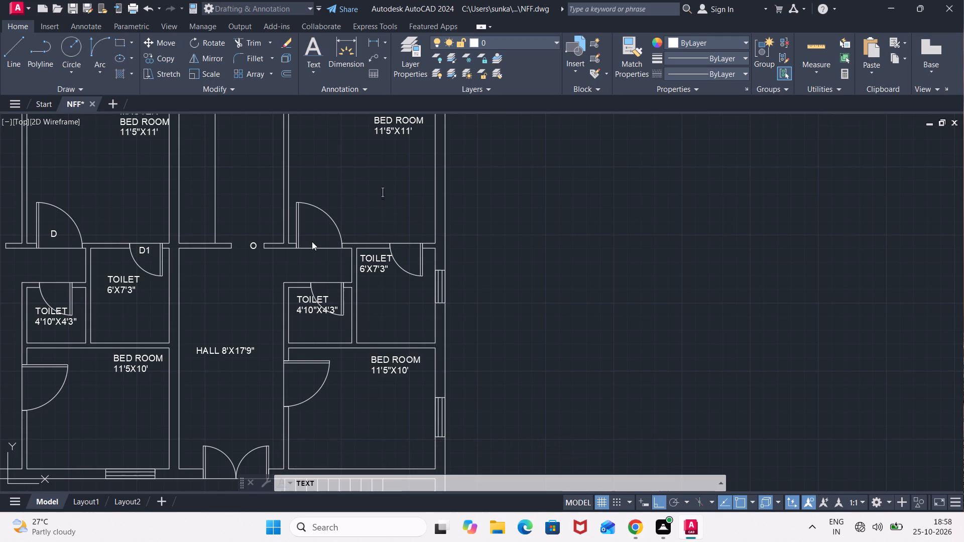
{"action": "left_click", "coordinate": [311, 237]}
{"action": "key", "text": "d"}
Label both toilet doors of the right unit D1, at the 6'X7'3" and 4'10"X4'3" toilets.
{"action": "left_click", "coordinate": [404, 246]}
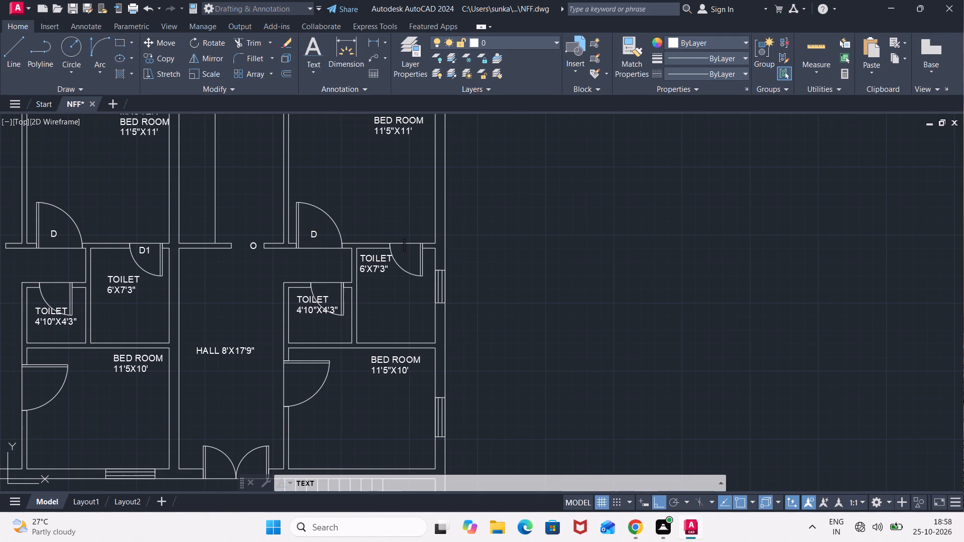
{"action": "scroll", "coordinate": [405, 256], "scroll_direction": "up", "scroll_amount": 2}
{"action": "left_click", "coordinate": [394, 254]}
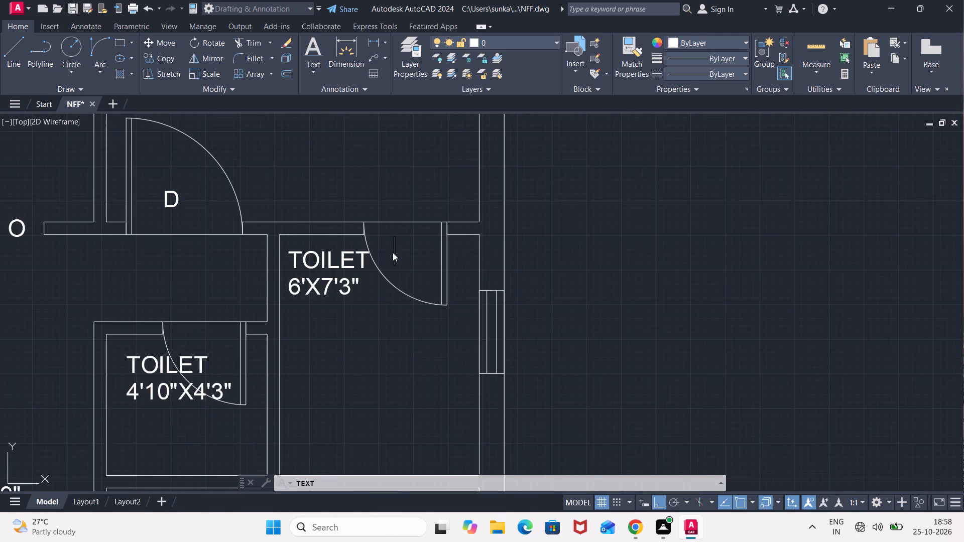
{"action": "key", "text": "d"}
{"action": "key", "text": "1"}
{"action": "left_click", "coordinate": [195, 341]}
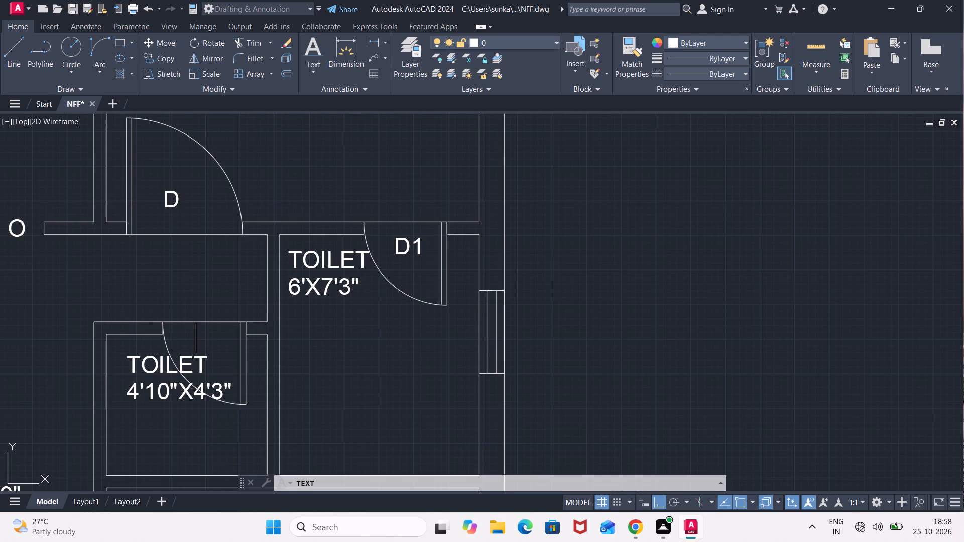
{"action": "type", "text": "D1"}
Label the door of the right unit's 11'5"X10' bedroom D, just inside its swing.
{"action": "scroll", "coordinate": [190, 394], "scroll_direction": "down", "scroll_amount": 1}
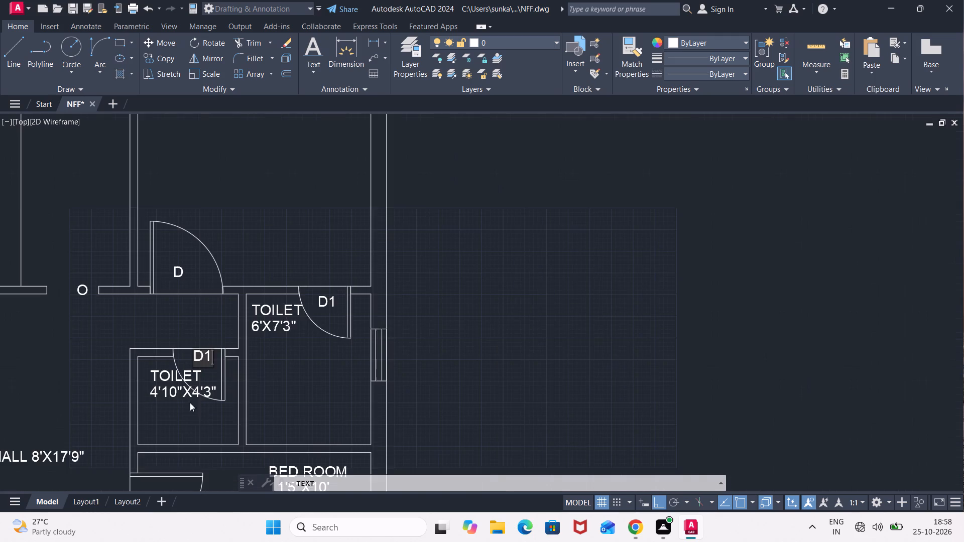
{"action": "scroll", "coordinate": [312, 418], "scroll_direction": "down", "scroll_amount": 1}
{"action": "middle_click_drag", "start_coordinate": [313, 419], "coordinate": [326, 295]}
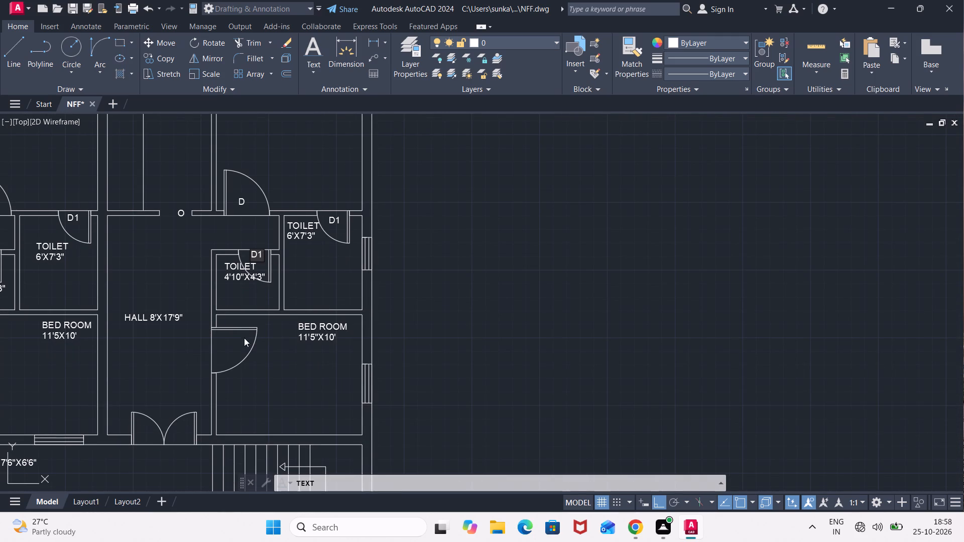
{"action": "left_click", "coordinate": [221, 349]}
{"action": "key", "text": "d"}
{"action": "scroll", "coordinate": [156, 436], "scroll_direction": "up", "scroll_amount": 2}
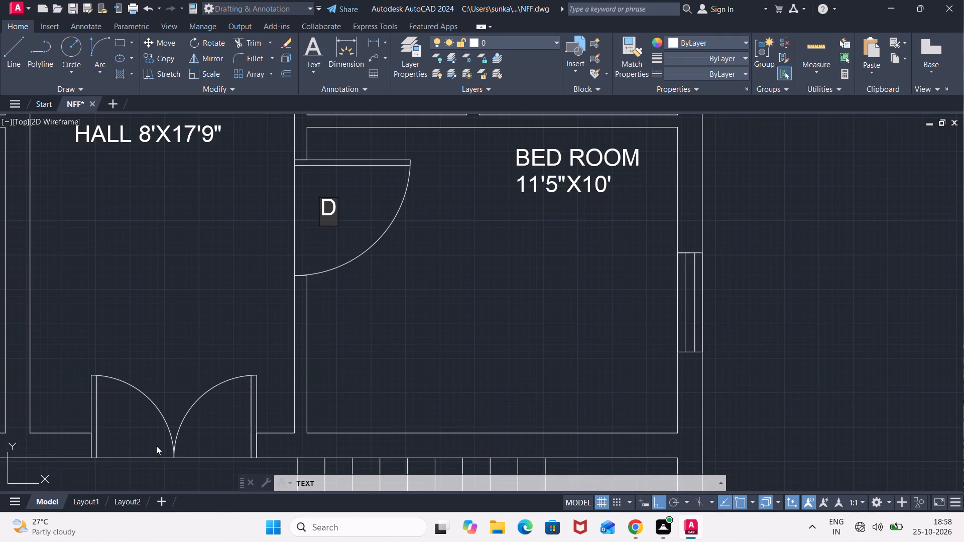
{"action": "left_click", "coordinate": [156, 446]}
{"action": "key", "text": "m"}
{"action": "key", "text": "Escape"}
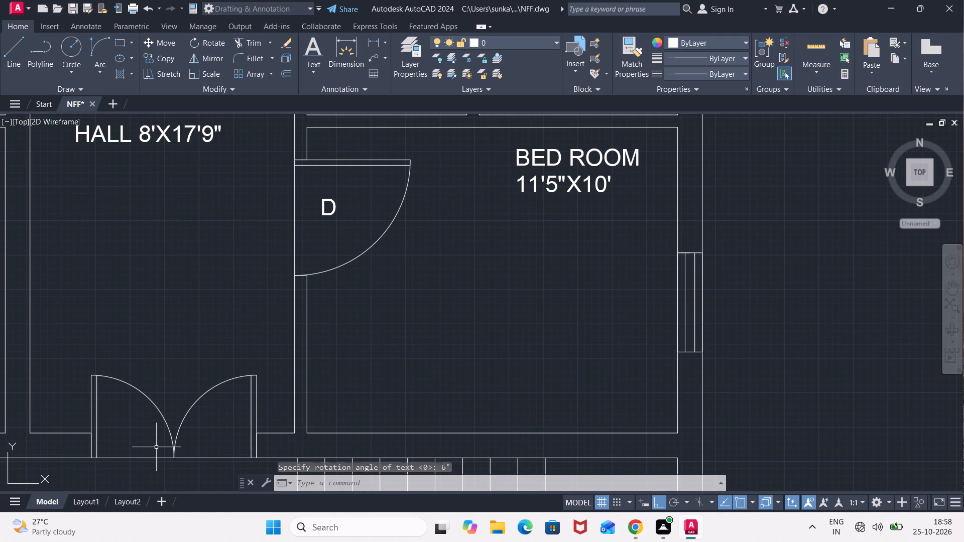
Add single-line text, entering 6" at the rotation prompt, and label the right hall's double entrance door MD.
{"action": "key", "text": "space"}
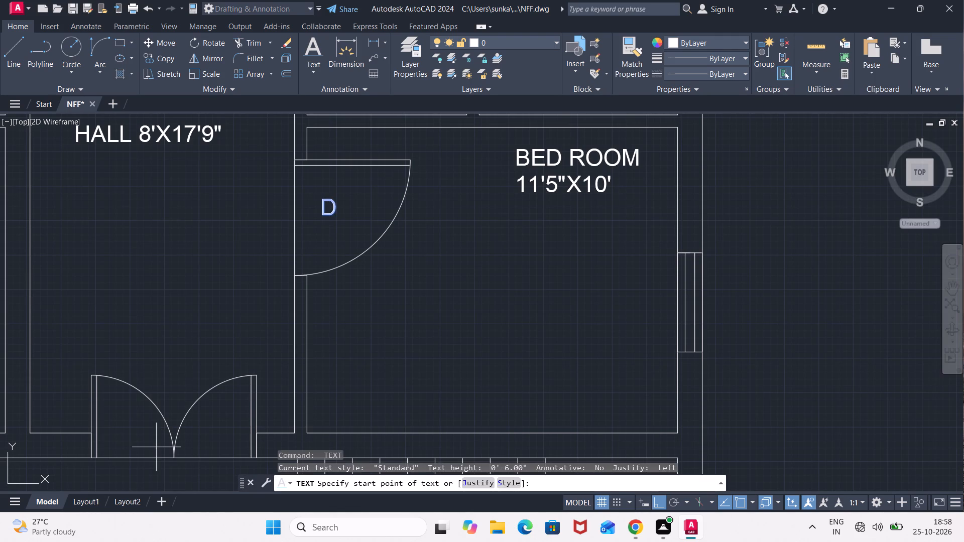
{"action": "left_click", "coordinate": [114, 426]}
{"action": "type", "text": "6\""}
{"action": "key", "text": "Return"}
{"action": "type", "text": "MD"}
Label the left unit's lower bedroom door D and its 4'10"X4'3" toilet door D1, and end the text command.
{"action": "scroll", "coordinate": [188, 441], "scroll_direction": "down", "scroll_amount": 1}
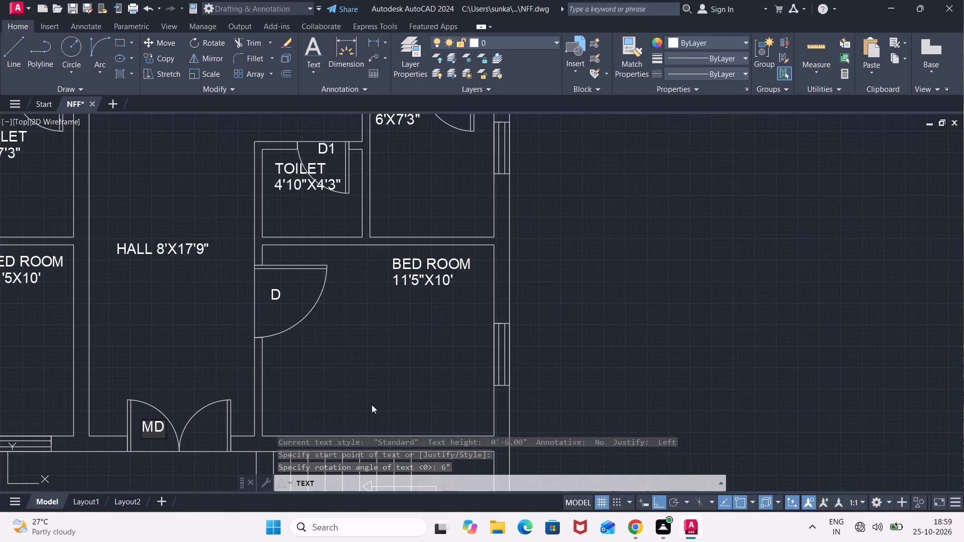
{"action": "scroll", "coordinate": [391, 365], "scroll_direction": "down", "scroll_amount": 2}
{"action": "middle_click_drag", "start_coordinate": [254, 373], "coordinate": [411, 354]}
{"action": "scroll", "coordinate": [382, 341], "scroll_direction": "up", "scroll_amount": 2}
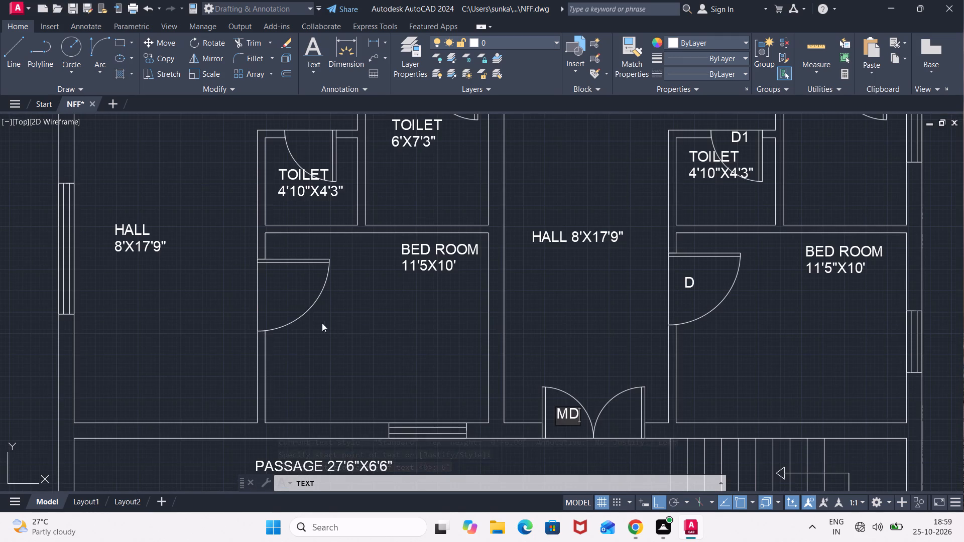
{"action": "left_click", "coordinate": [254, 296]}
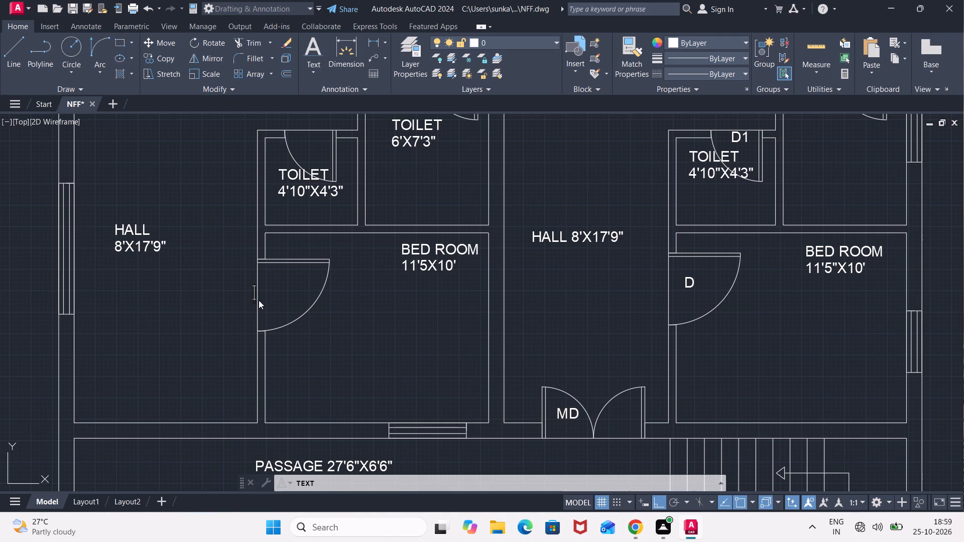
{"action": "left_click", "coordinate": [259, 301]}
{"action": "key", "text": "d"}
{"action": "left_click", "coordinate": [300, 148]}
{"action": "type", "text": "D1"}
{"action": "scroll", "coordinate": [300, 148], "scroll_direction": "down", "scroll_amount": 1}
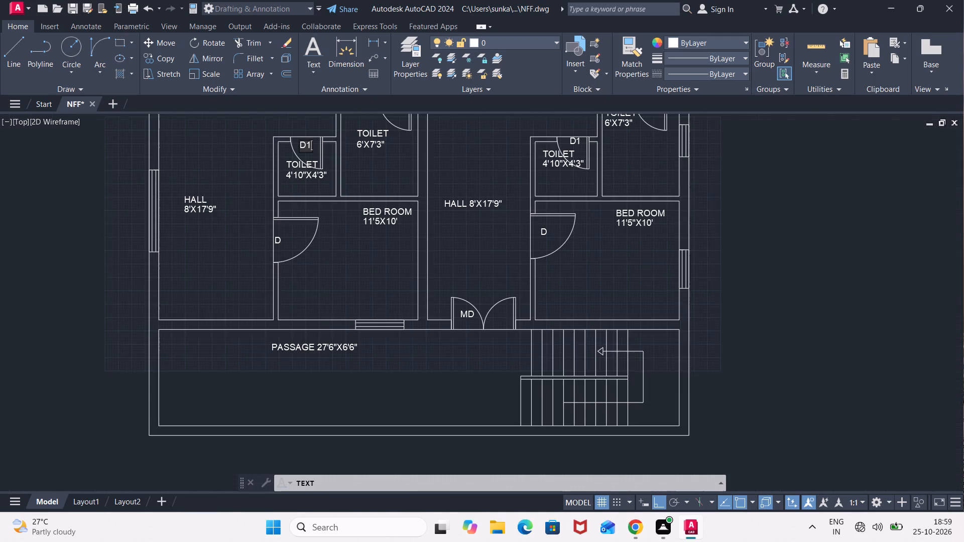
{"action": "middle_click_drag", "start_coordinate": [300, 148], "coordinate": [300, 321]}
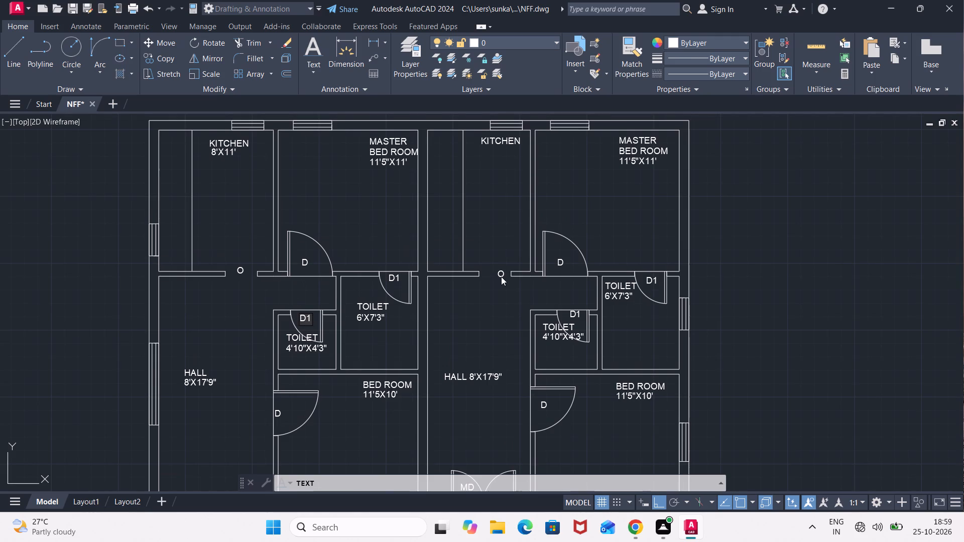
{"action": "left_click", "coordinate": [454, 320]}
{"action": "key", "text": "Escape"}
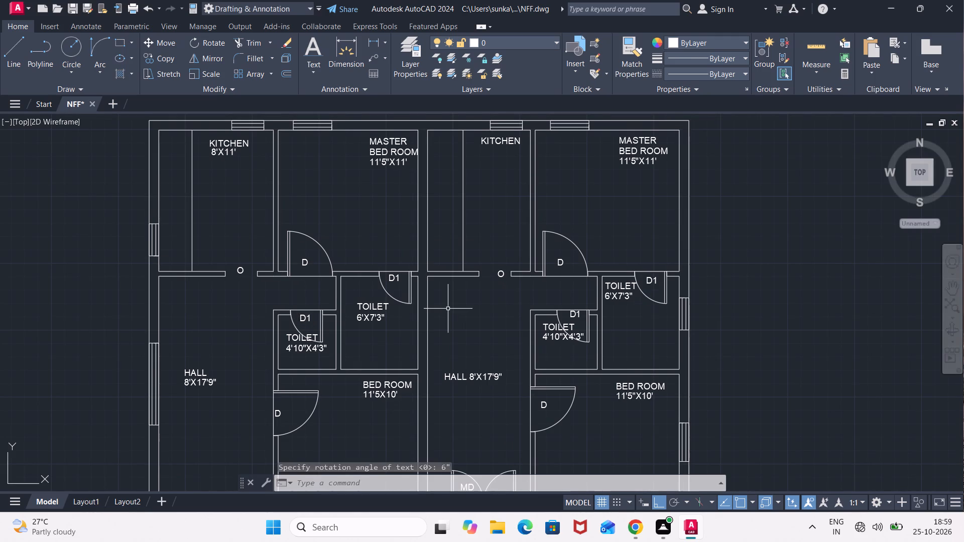
Add a linear dimension across the plan's full outer width, corner to corner, placed just above the top wall.
{"action": "scroll", "coordinate": [448, 309], "scroll_direction": "down", "scroll_amount": 1}
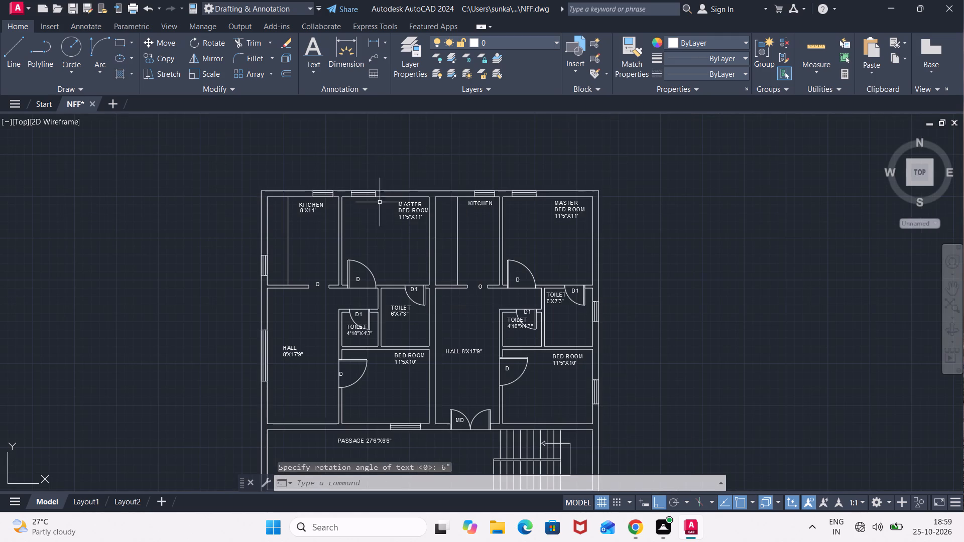
{"action": "left_click", "coordinate": [369, 49]}
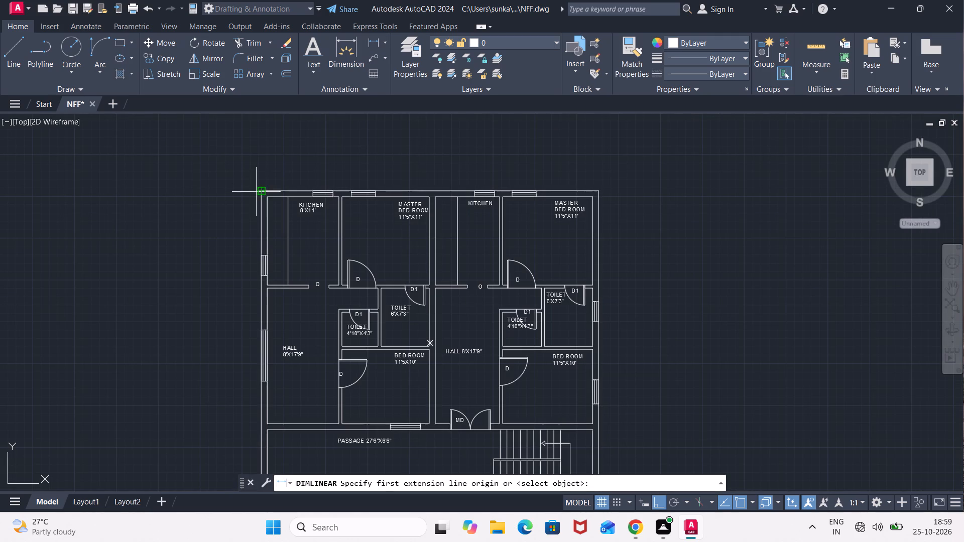
{"action": "left_click", "coordinate": [256, 191]}
{"action": "left_click", "coordinate": [602, 189]}
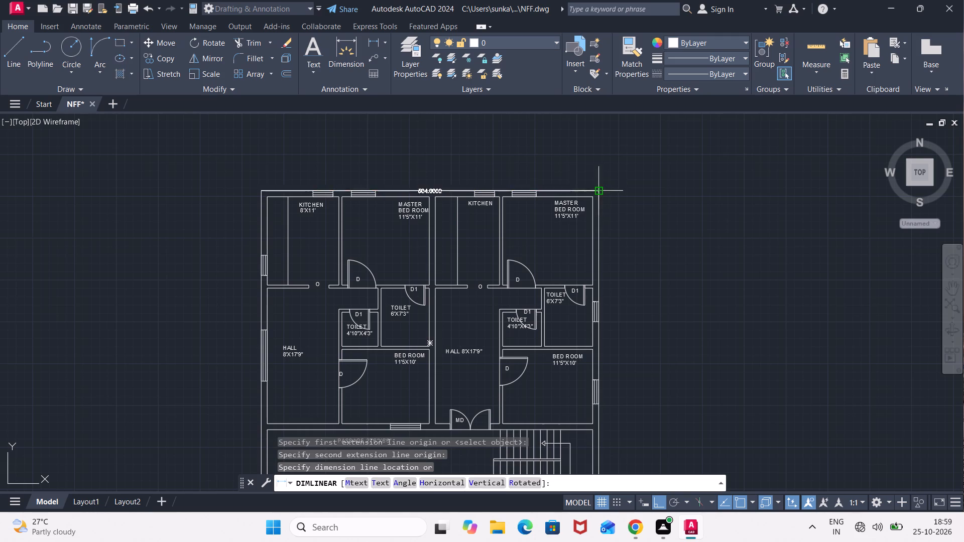
{"action": "left_click", "coordinate": [596, 172]}
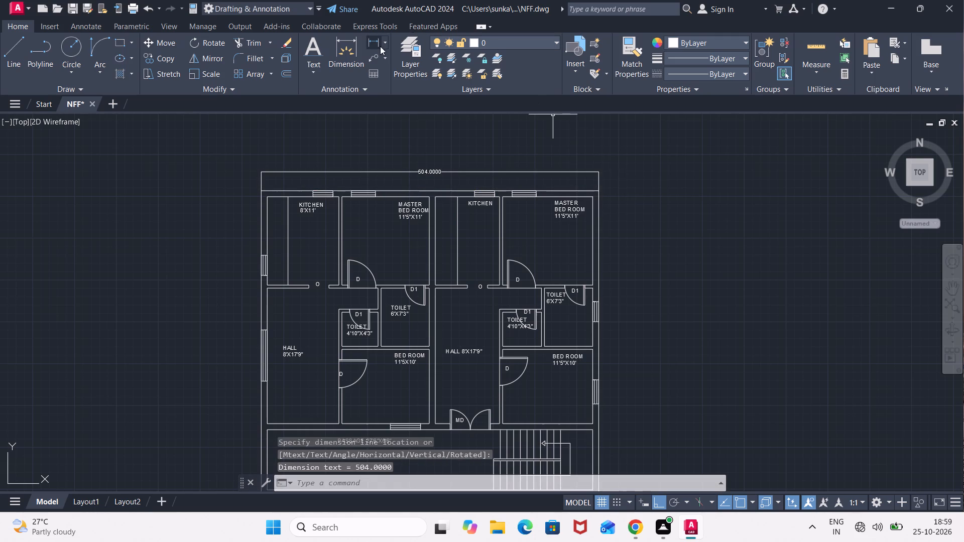
Add a vertical linear dimension for the plan's full outer height, placed just outside the right exterior wall.
{"action": "left_click", "coordinate": [380, 46]}
{"action": "left_click", "coordinate": [599, 191]}
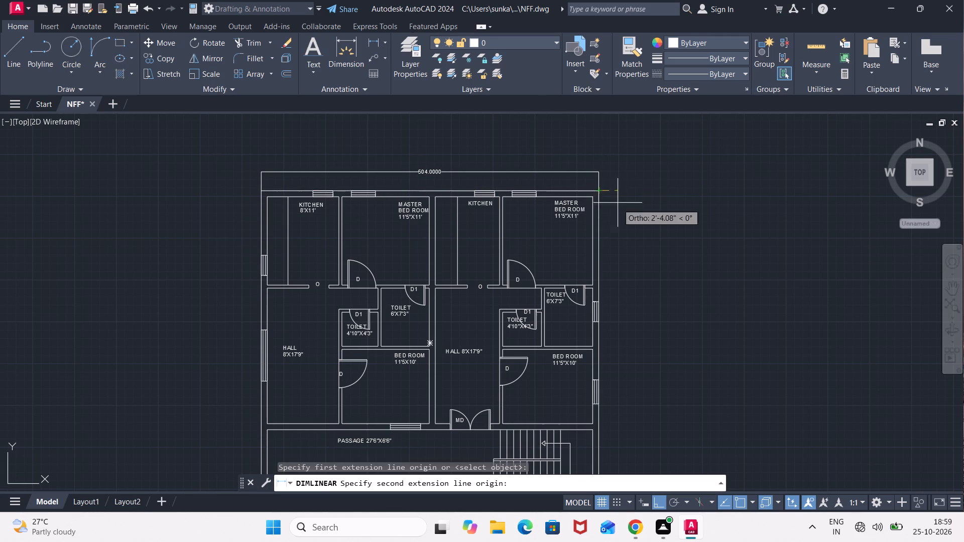
{"action": "middle_click_drag", "start_coordinate": [649, 332], "coordinate": [576, 94]}
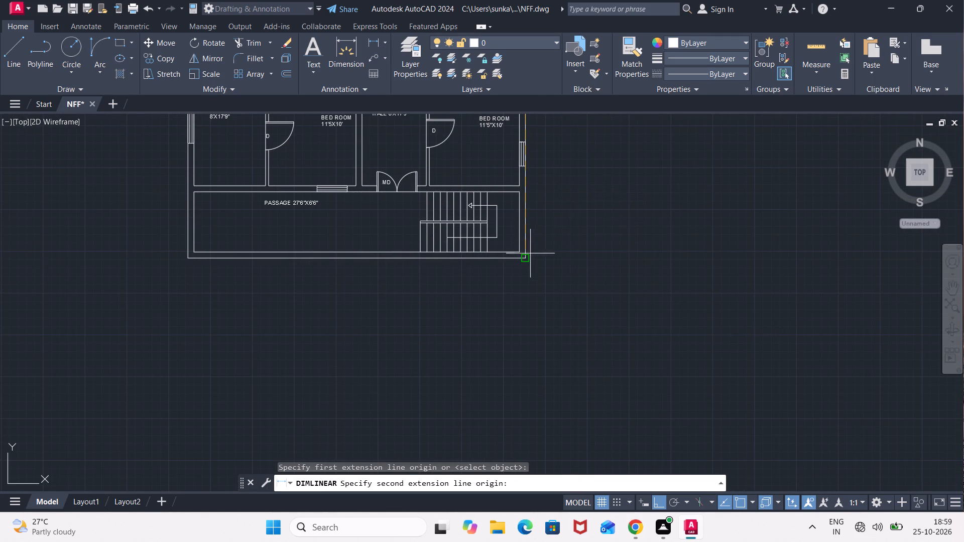
{"action": "left_click", "coordinate": [529, 259]}
{"action": "left_click", "coordinate": [557, 261]}
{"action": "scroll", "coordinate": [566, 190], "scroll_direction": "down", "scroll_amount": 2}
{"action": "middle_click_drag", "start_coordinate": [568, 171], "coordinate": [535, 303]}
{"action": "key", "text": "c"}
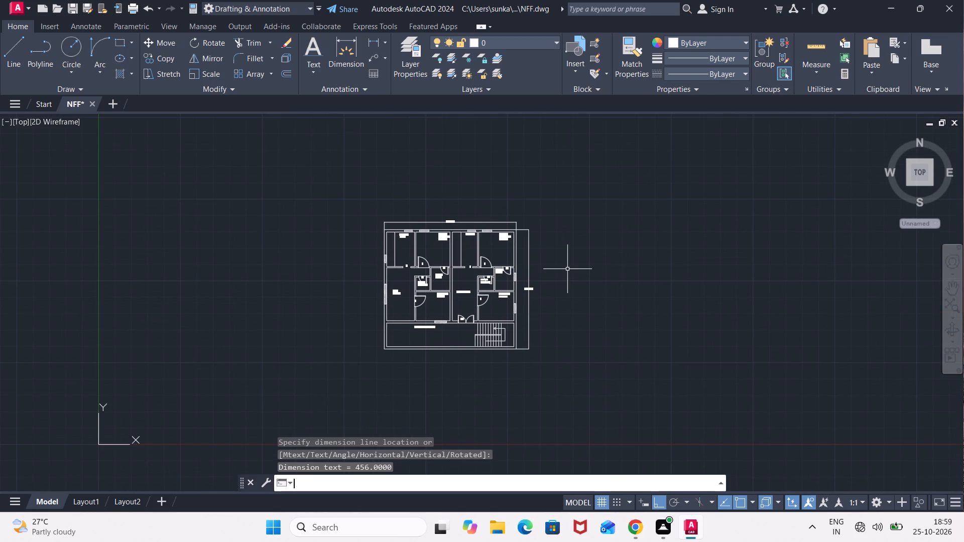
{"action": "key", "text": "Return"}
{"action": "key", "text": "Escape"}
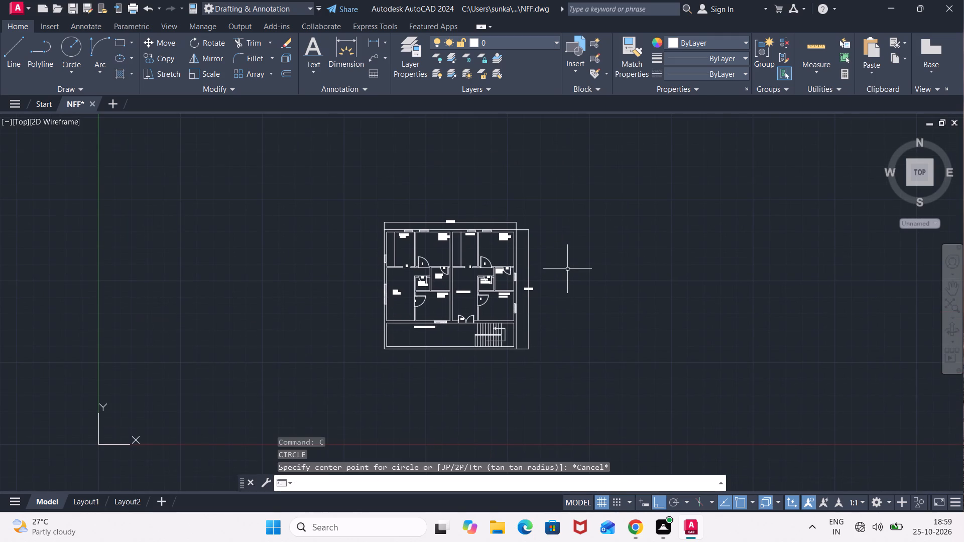
Modify the Standard dimension style's primary units to Engineering format with 0'-0.00" precision.
{"action": "key", "text": "d"}
{"action": "key", "text": "Return"}
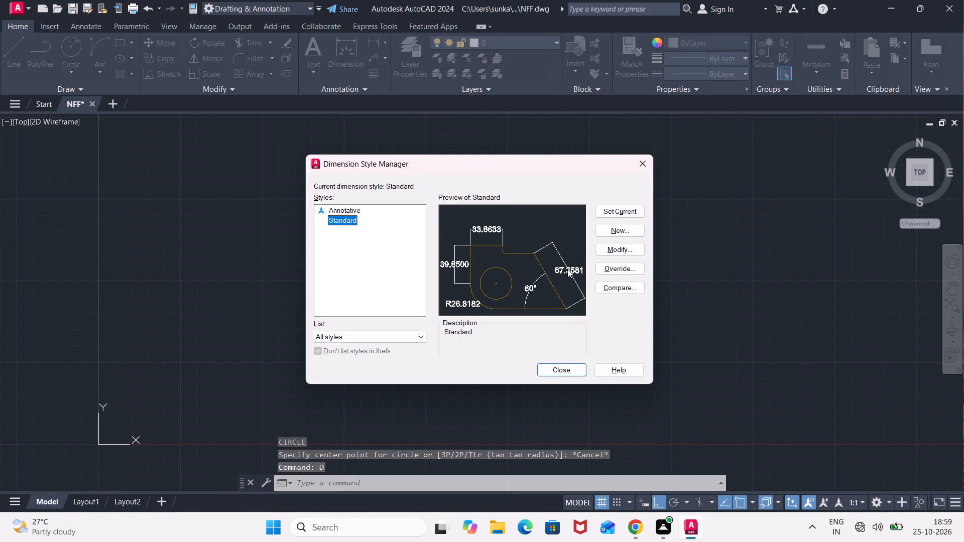
{"action": "left_click", "coordinate": [622, 249]}
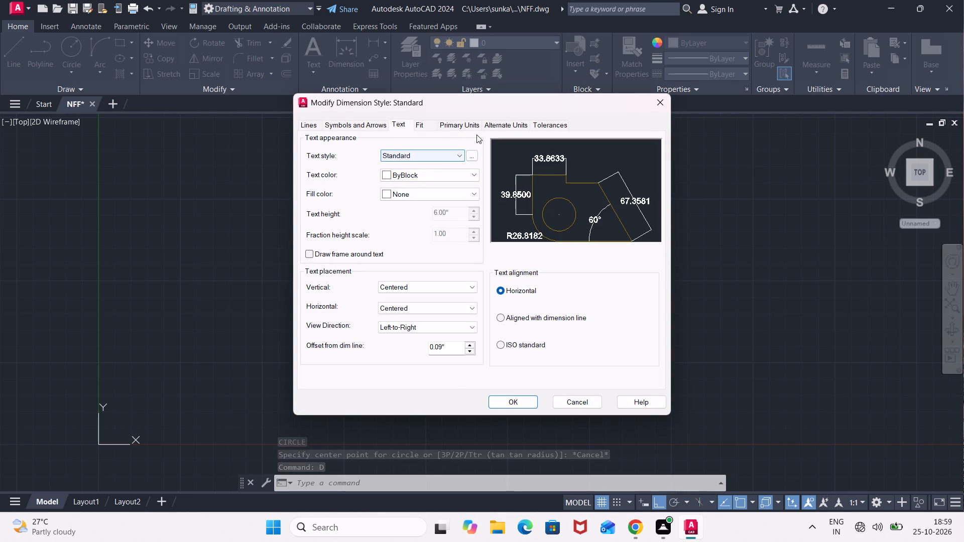
{"action": "left_click", "coordinate": [478, 126]}
{"action": "left_click", "coordinate": [451, 147]}
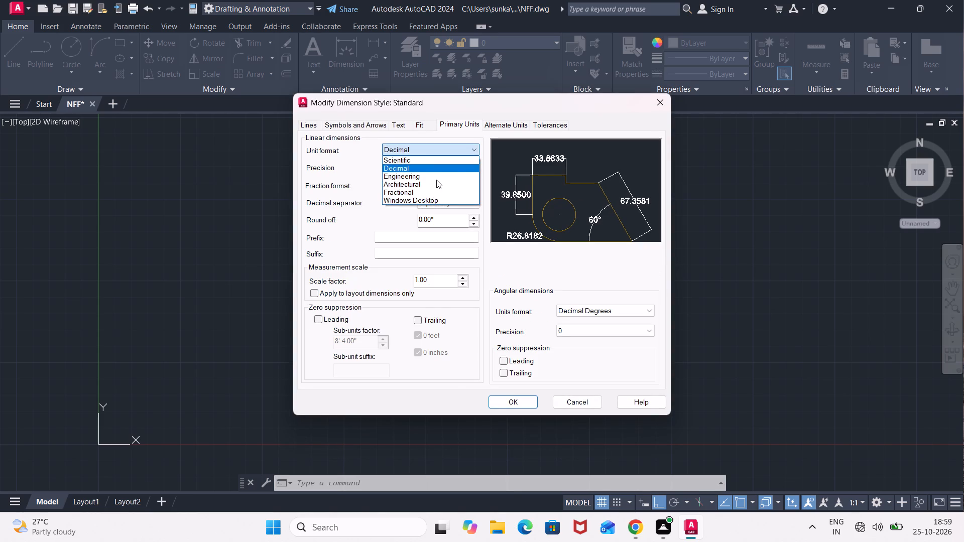
{"action": "left_click", "coordinate": [436, 180]}
{"action": "left_click", "coordinate": [454, 122]}
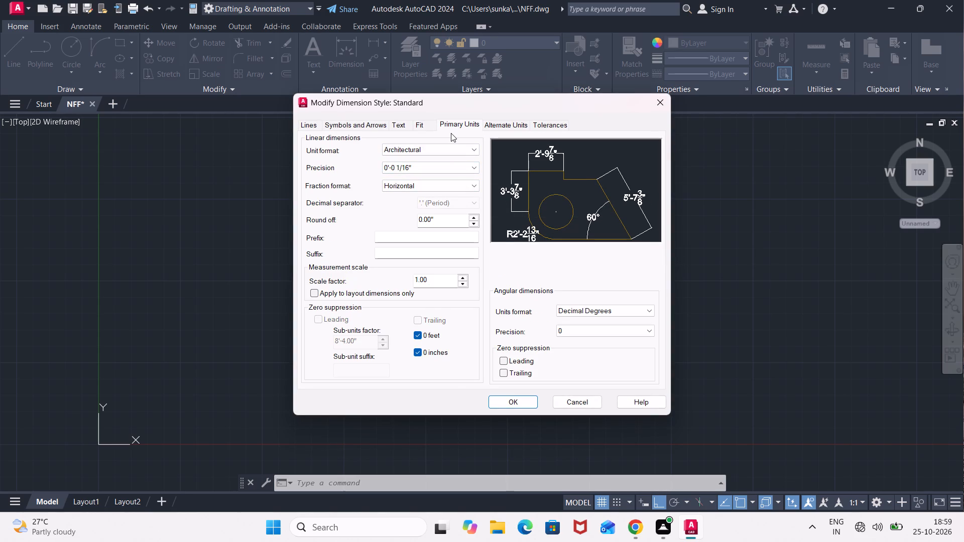
{"action": "left_click", "coordinate": [455, 148]}
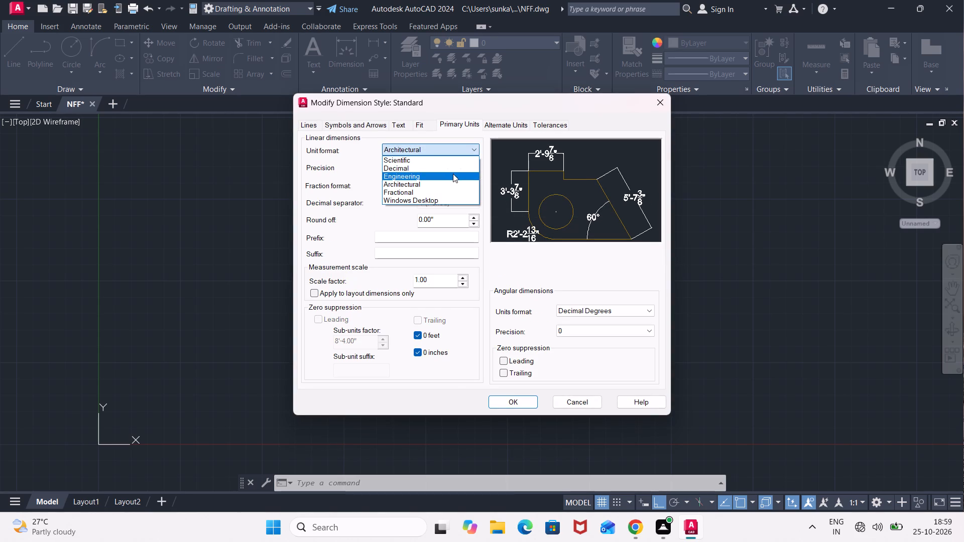
{"action": "left_click", "coordinate": [453, 174]}
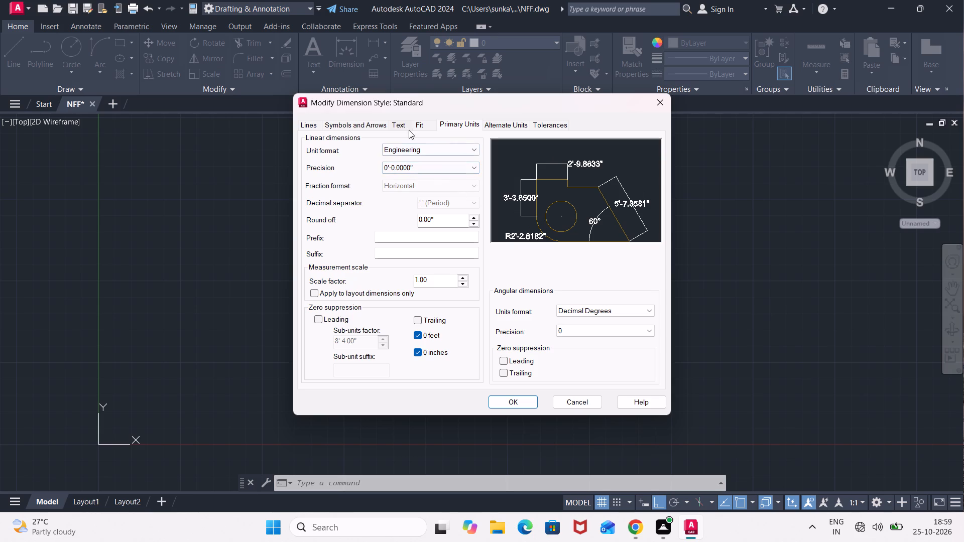
{"action": "left_click", "coordinate": [421, 166]}
{"action": "left_click", "coordinate": [416, 192]}
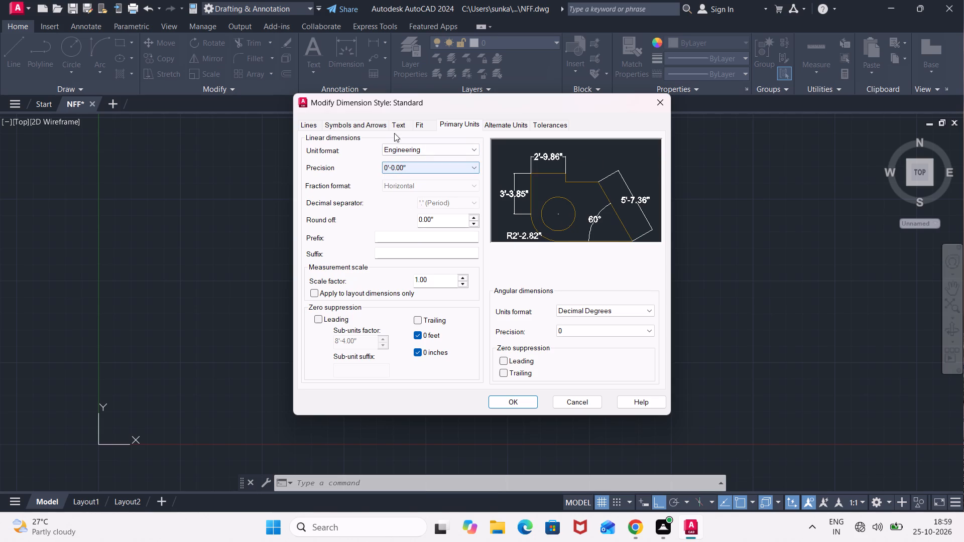
Check the Standard dimension style's text settings, apply the style changes, and finish managing dimension styles.
{"action": "left_click", "coordinate": [401, 131]}
{"action": "left_click", "coordinate": [401, 123]}
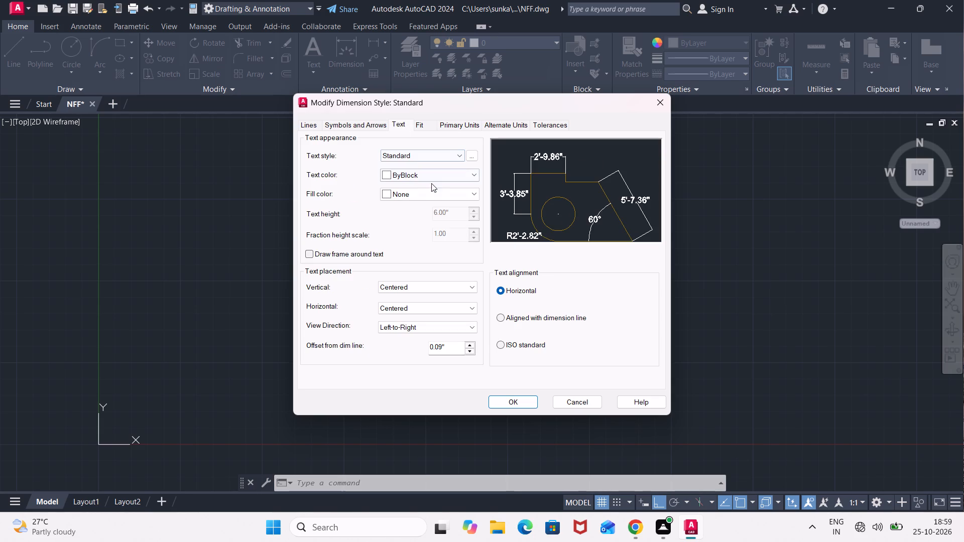
{"action": "left_click", "coordinate": [401, 122]}
{"action": "left_click", "coordinate": [457, 211]}
{"action": "left_click", "coordinate": [457, 215]}
{"action": "left_click", "coordinate": [525, 399]}
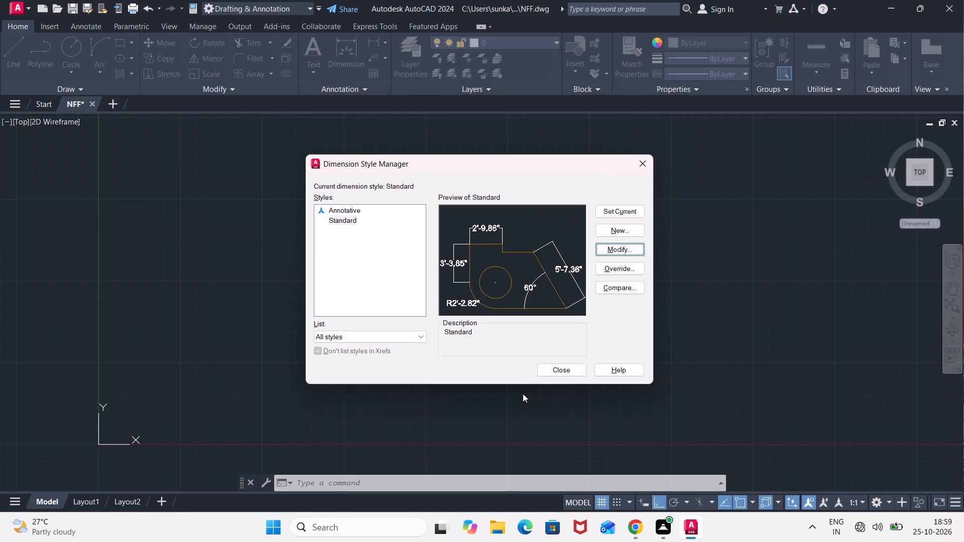
{"action": "left_click", "coordinate": [569, 368]}
Draw a rectangle 18" long and 8" wide in the empty area to the right of the floor plan.
{"action": "scroll", "coordinate": [511, 263], "scroll_direction": "up", "scroll_amount": 3}
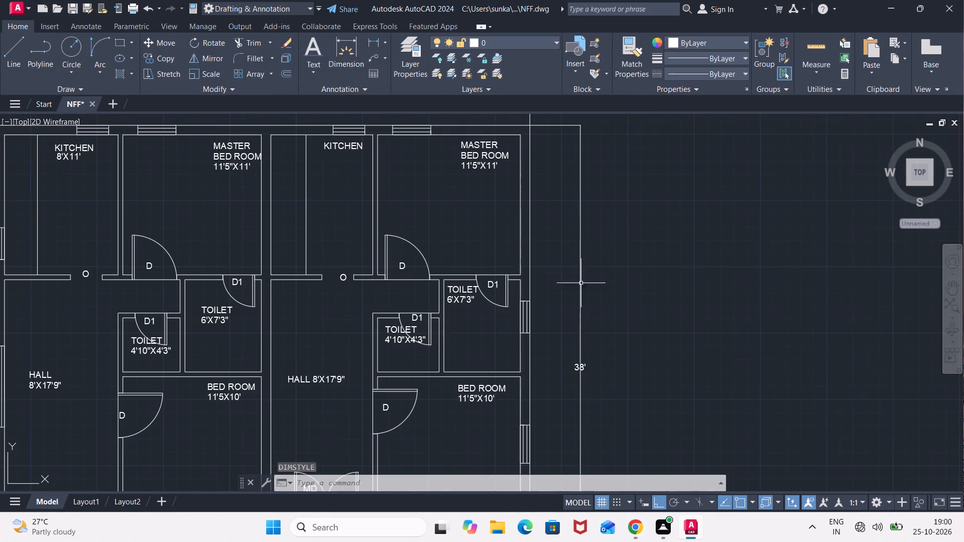
{"action": "scroll", "coordinate": [592, 342], "scroll_direction": "down", "scroll_amount": 2}
{"action": "scroll", "coordinate": [576, 325], "scroll_direction": "up", "scroll_amount": 2}
{"action": "middle_click_drag", "start_coordinate": [576, 337], "coordinate": [605, 225]}
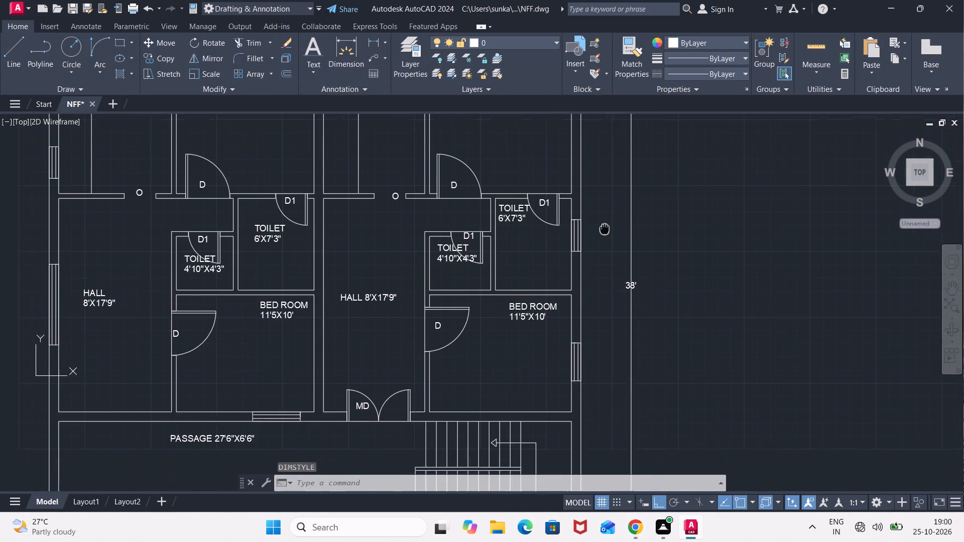
{"action": "middle_click_drag", "start_coordinate": [605, 225], "coordinate": [606, 225]}
{"action": "scroll", "coordinate": [494, 326], "scroll_direction": "down", "scroll_amount": 1}
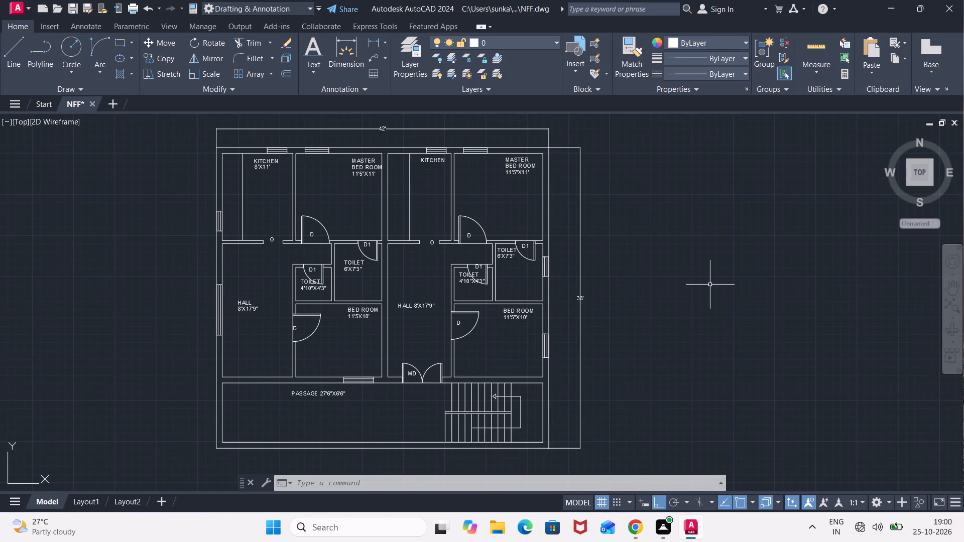
{"action": "type", "text": "REC"}
{"action": "key", "text": "Return"}
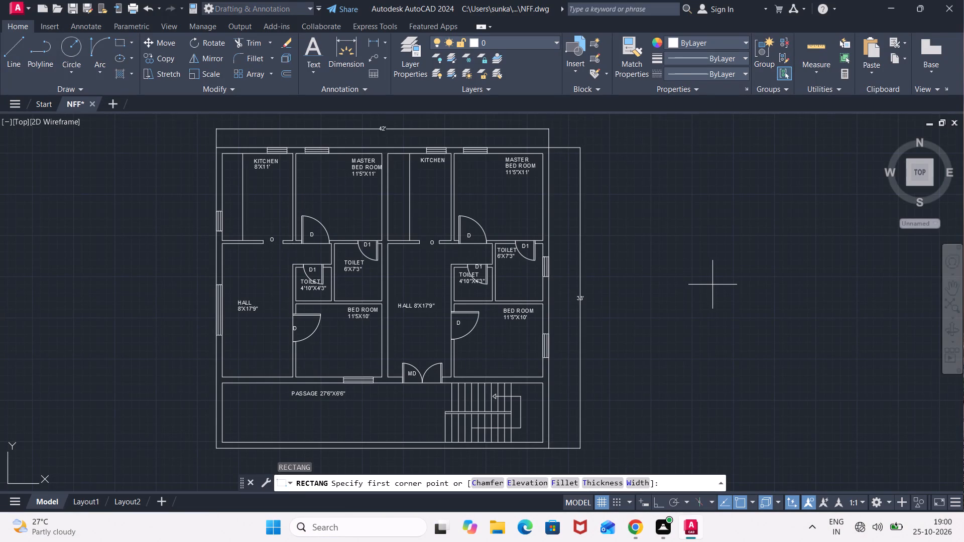
{"action": "left_click", "coordinate": [629, 245]}
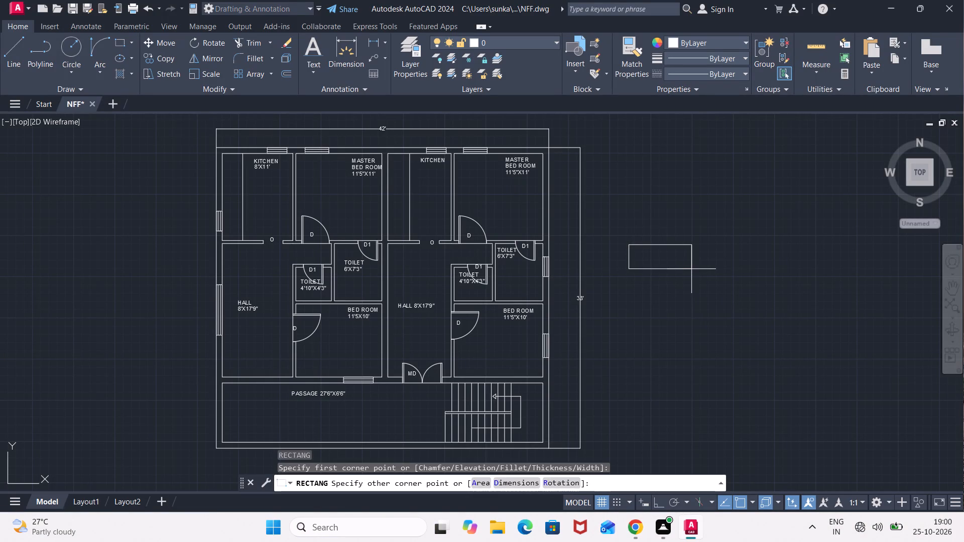
{"action": "left_click", "coordinate": [528, 485]}
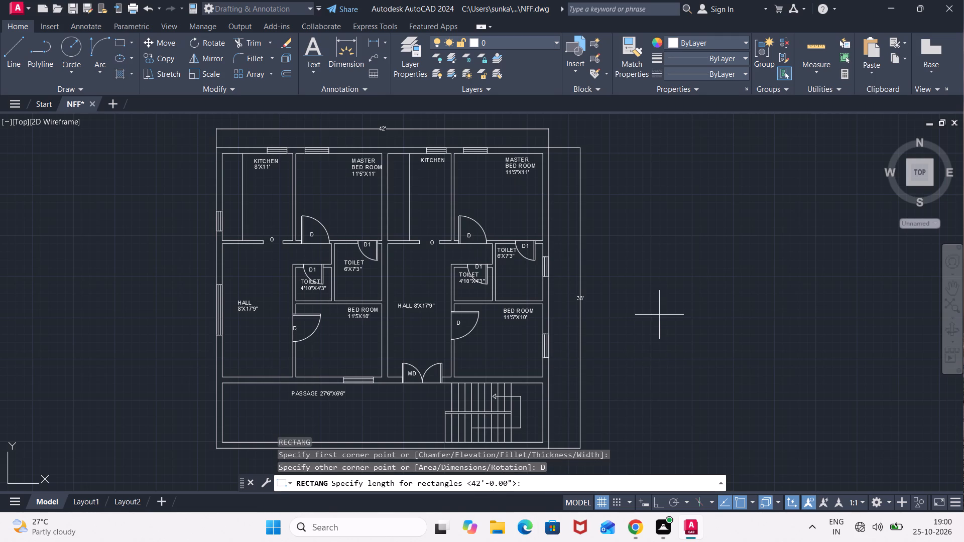
{"action": "type", "text": "18\""}
{"action": "key", "text": "Return"}
{"action": "type", "text": "8\""}
{"action": "key", "text": "Return"}
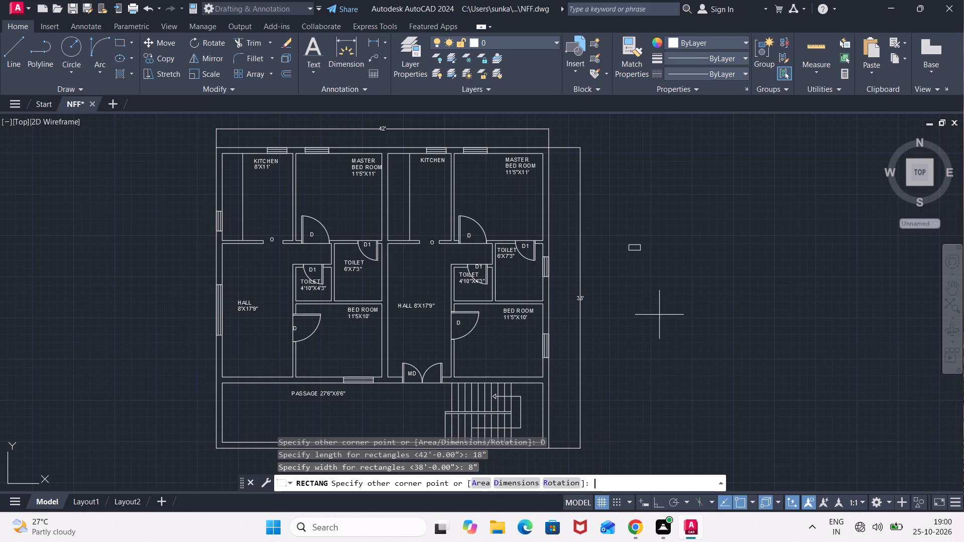
{"action": "left_click", "coordinate": [653, 288]}
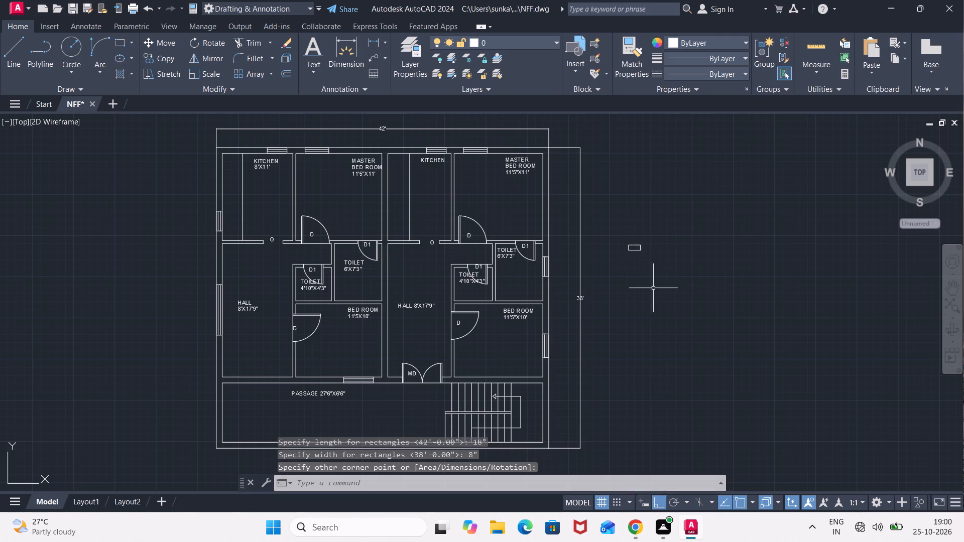
Draw an ellipse downward from the midpoint of the small rectangle's lower edge, with a 20" axis and a 7" other half-axis.
{"action": "scroll", "coordinate": [630, 261], "scroll_direction": "up", "scroll_amount": 2}
{"action": "middle_click_drag", "start_coordinate": [645, 225], "coordinate": [602, 305]}
{"action": "scroll", "coordinate": [602, 305], "scroll_direction": "up", "scroll_amount": 2}
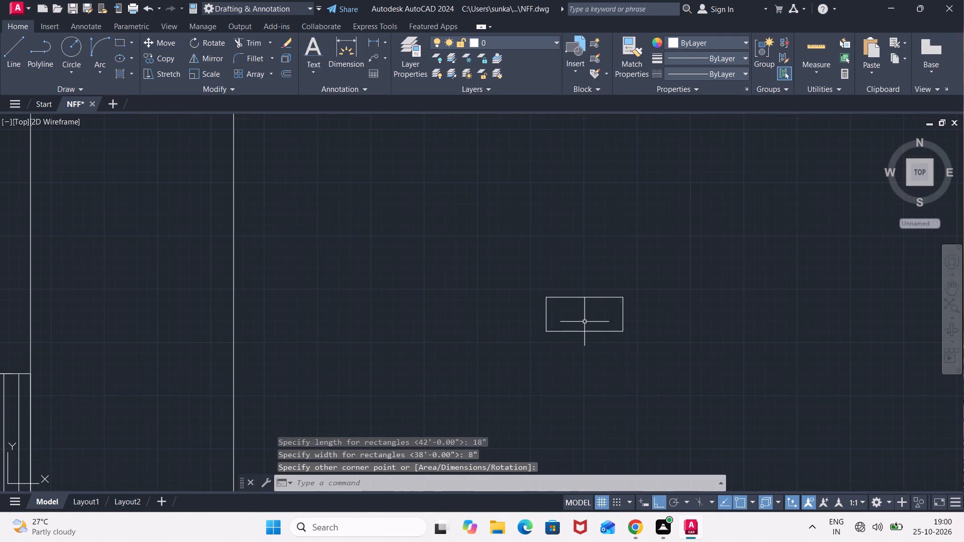
{"action": "type", "text": "EL"}
{"action": "key", "text": "Return"}
{"action": "left_click", "coordinate": [586, 332]}
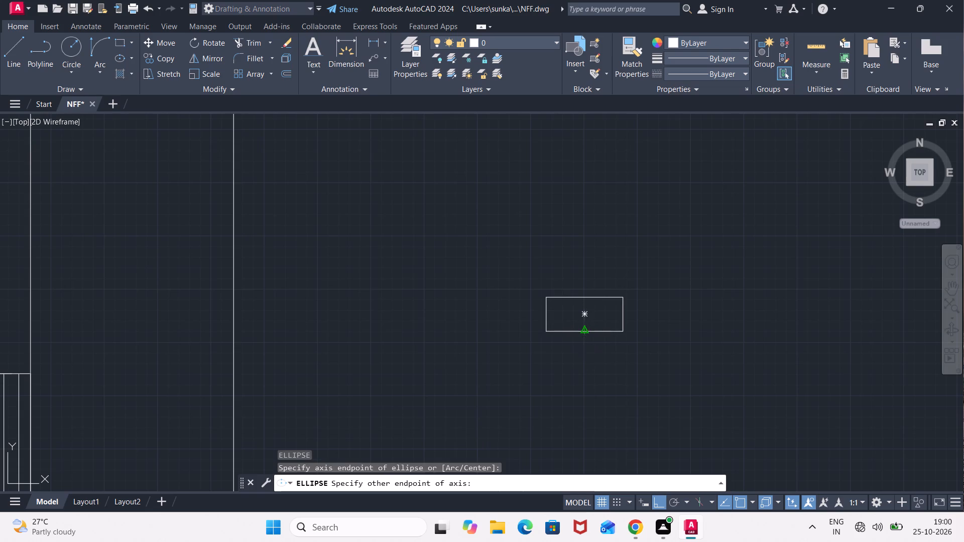
{"action": "type", "text": "20\""}
{"action": "key", "text": "Return"}
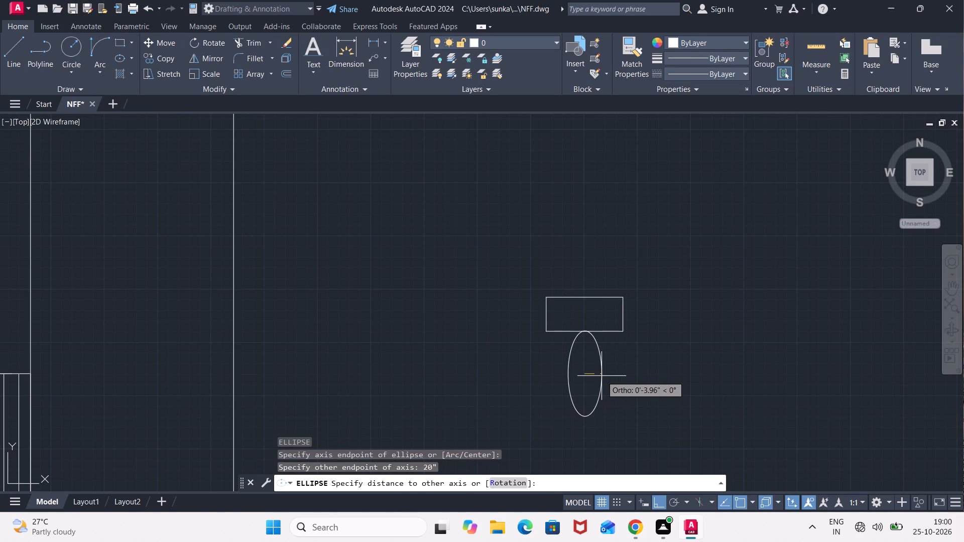
{"action": "type", "text": "7\""}
{"action": "key", "text": "Return"}
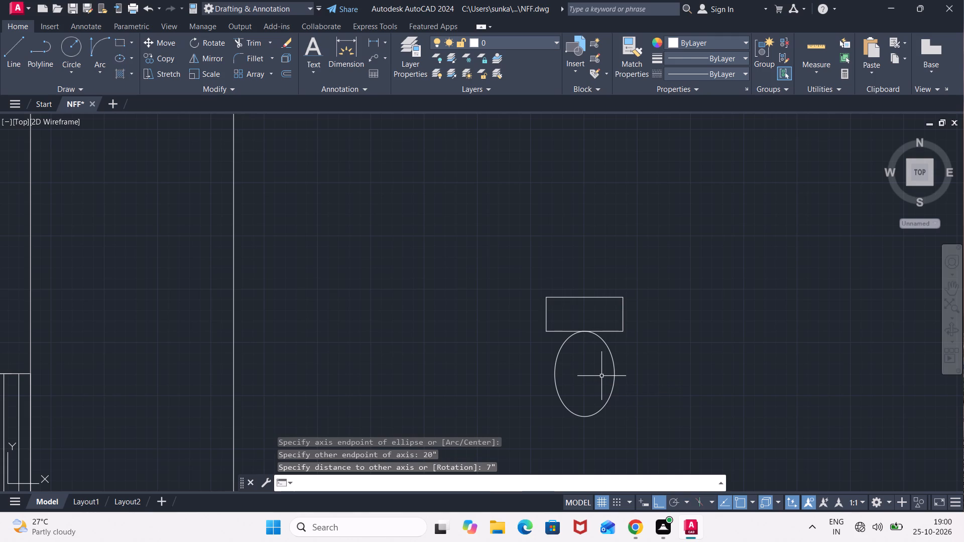
Move the ellipse 30" straight up from its top point so it sits above the rectangle.
{"action": "left_click", "coordinate": [615, 377]}
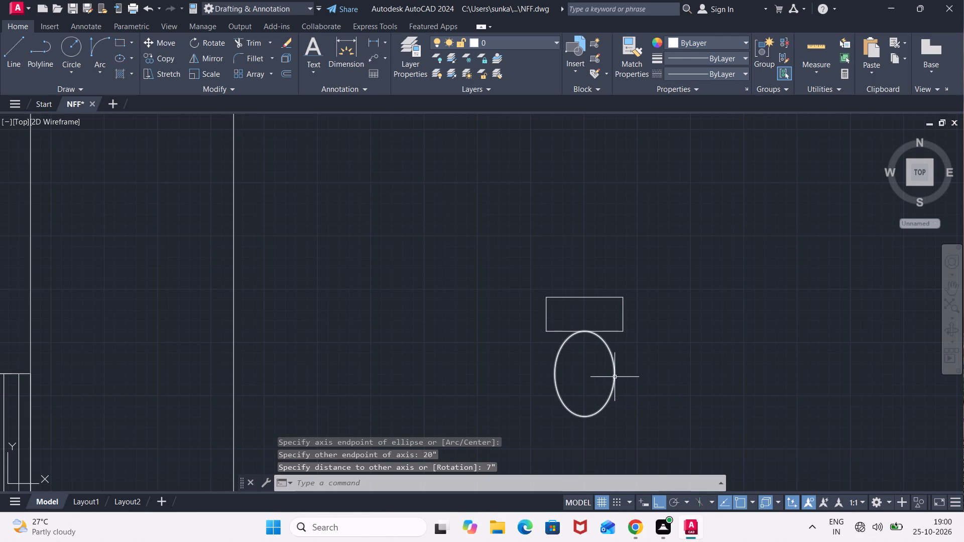
{"action": "key", "text": "m"}
{"action": "key", "text": "Return"}
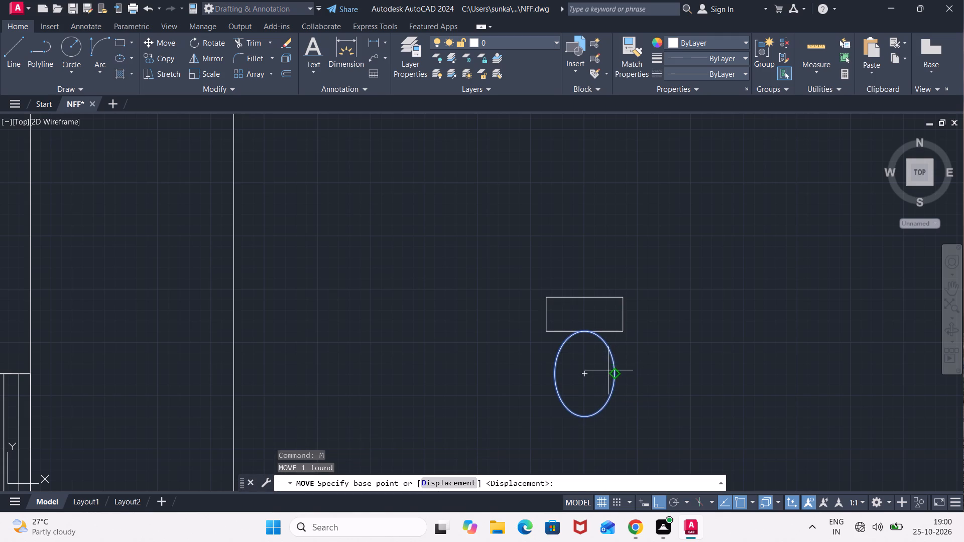
{"action": "left_click", "coordinate": [586, 333]}
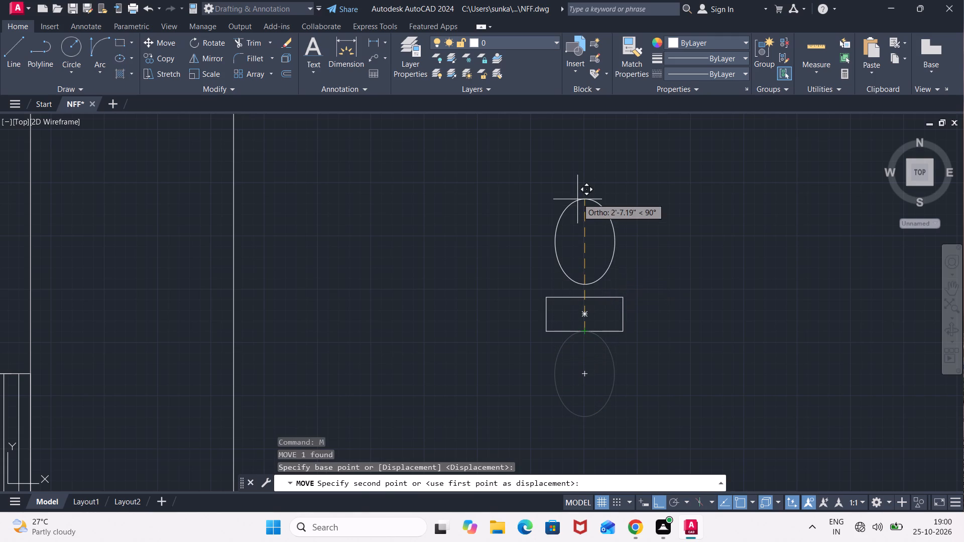
{"action": "type", "text": "30\""}
{"action": "key", "text": "Return"}
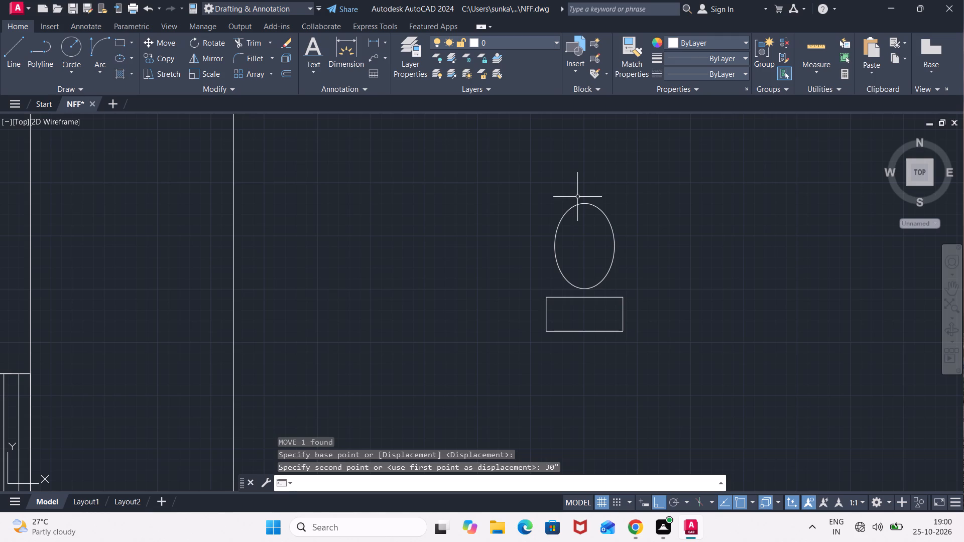
Draw a short vertical line upward from each upper corner of the rectangle, the right one about 4" long.
{"action": "key", "text": "l"}
{"action": "key", "text": "Return"}
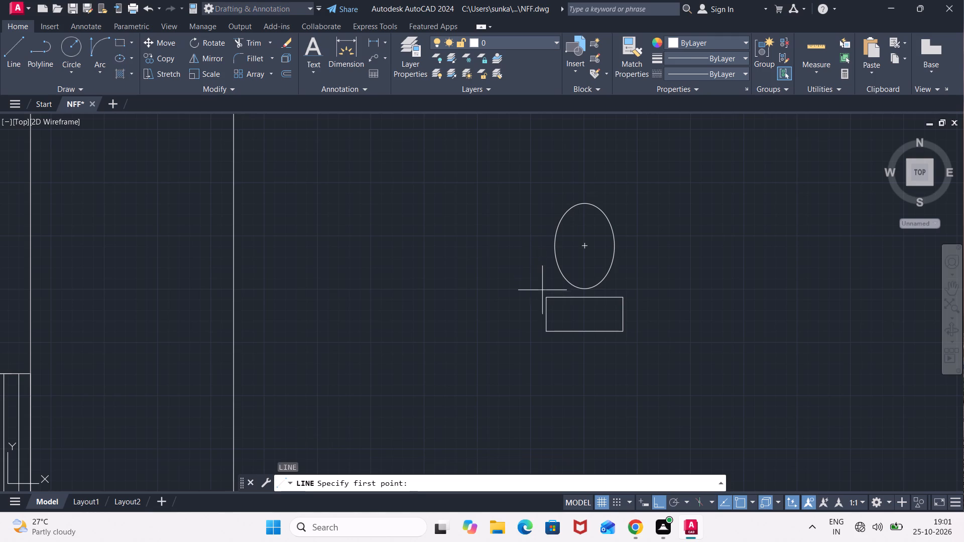
{"action": "left_click", "coordinate": [545, 300]}
{"action": "left_click", "coordinate": [542, 283]}
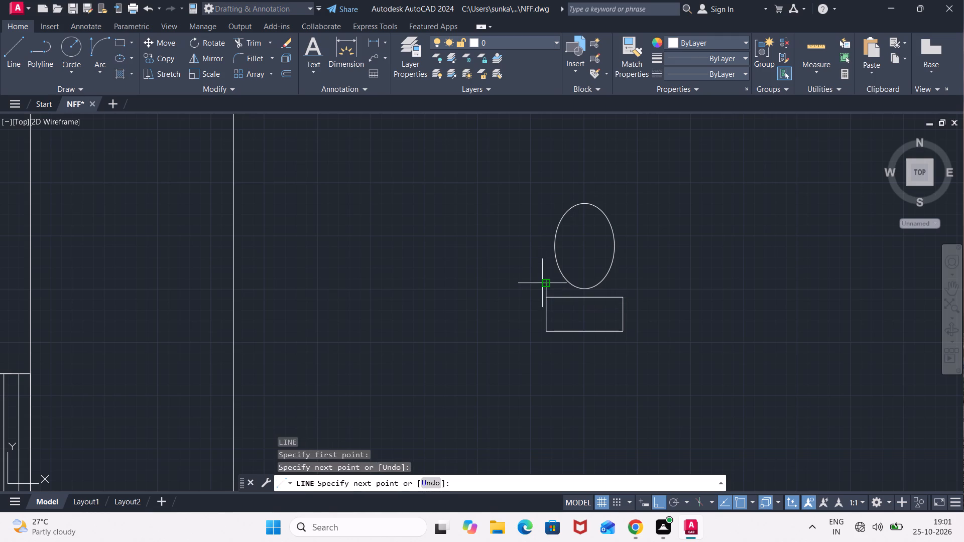
{"action": "key", "text": "Escape"}
{"action": "key", "text": "l"}
{"action": "key", "text": "Return"}
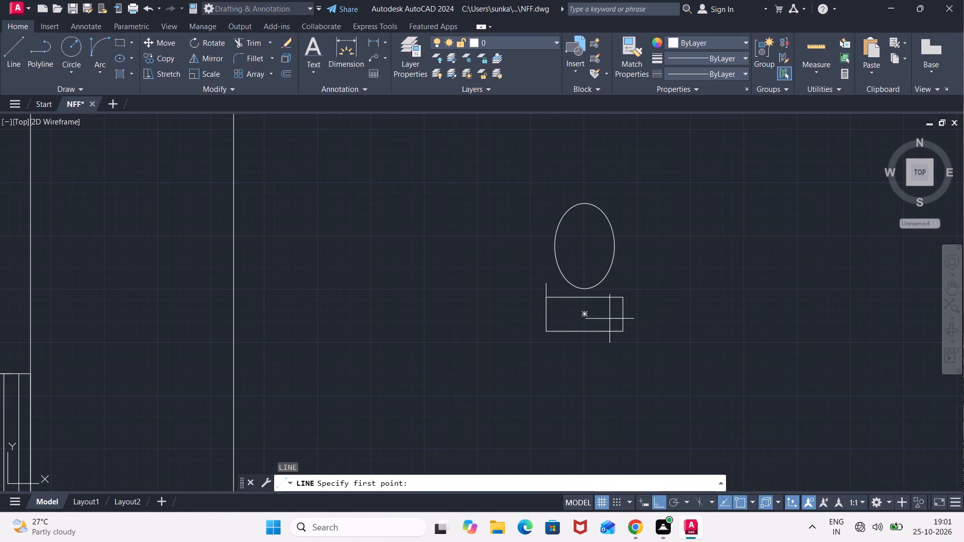
{"action": "left_click", "coordinate": [624, 298]}
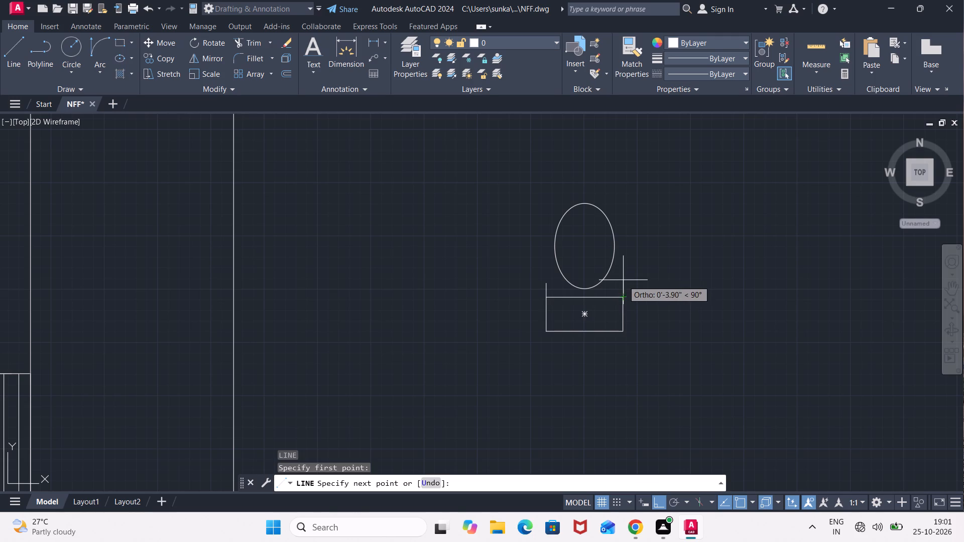
{"action": "left_click", "coordinate": [623, 279]}
{"action": "key", "text": "Escape"}
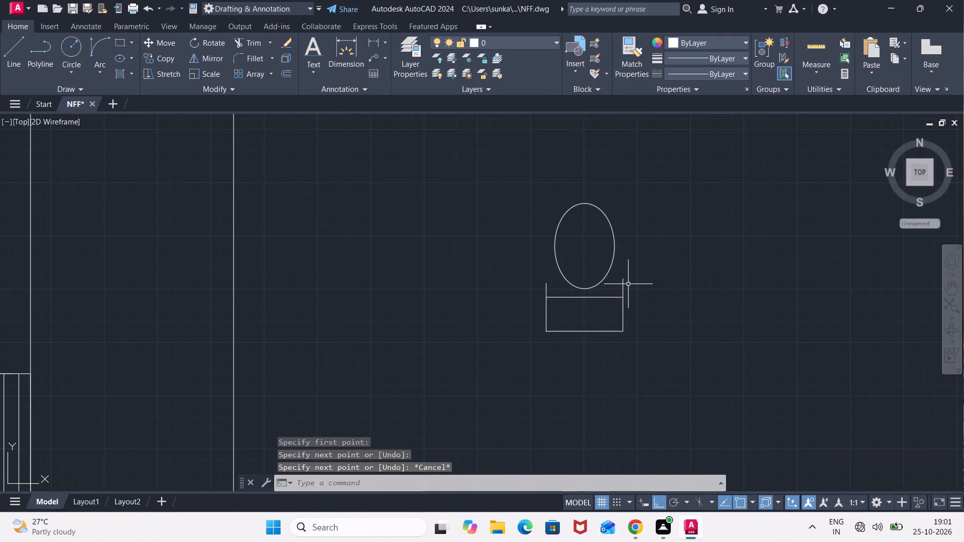
Move the right short vertical line 3" inward along the rectangle's top edge.
{"action": "left_click", "coordinate": [628, 284]}
{"action": "left_click", "coordinate": [616, 287]}
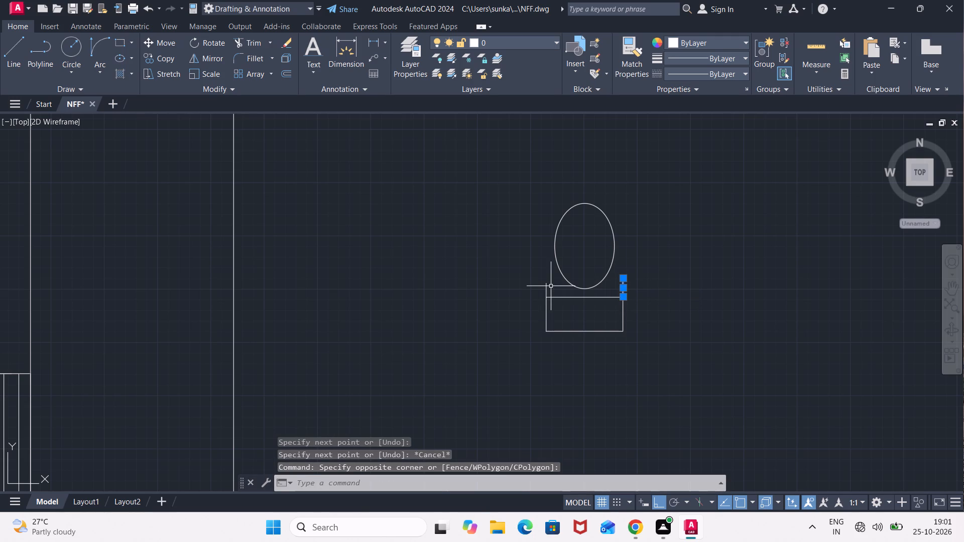
{"action": "key", "text": "m"}
{"action": "key", "text": "Return"}
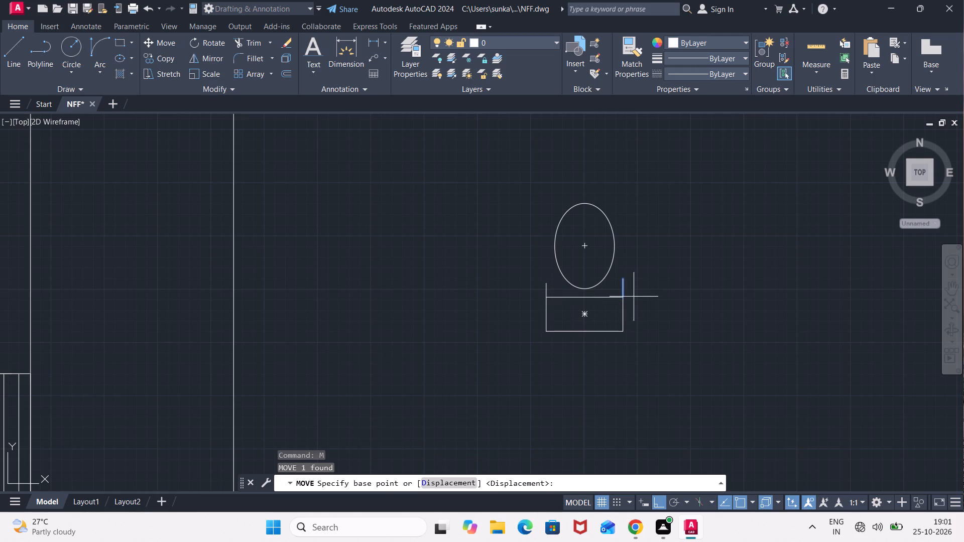
{"action": "left_click", "coordinate": [622, 297]}
{"action": "type", "text": "3\""}
{"action": "key", "text": "Return"}
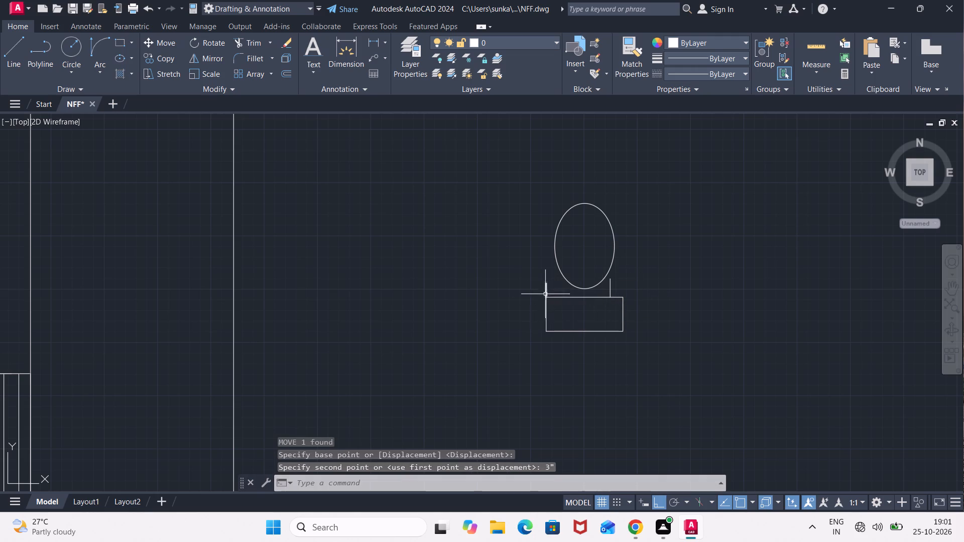
Move the left short vertical line 3" inward along the rectangle's top edge.
{"action": "left_click", "coordinate": [550, 292]}
{"action": "left_click", "coordinate": [542, 293]}
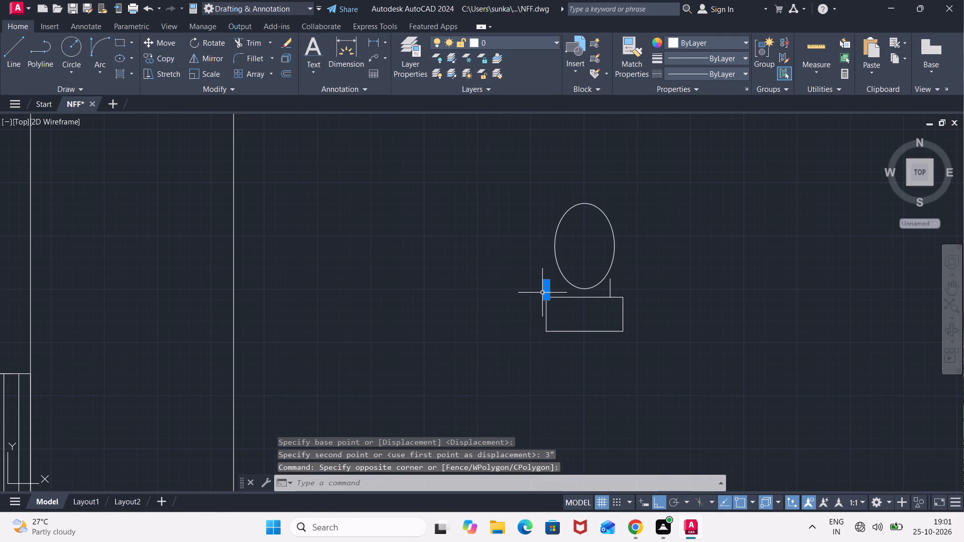
{"action": "key", "text": "m"}
{"action": "key", "text": "Return"}
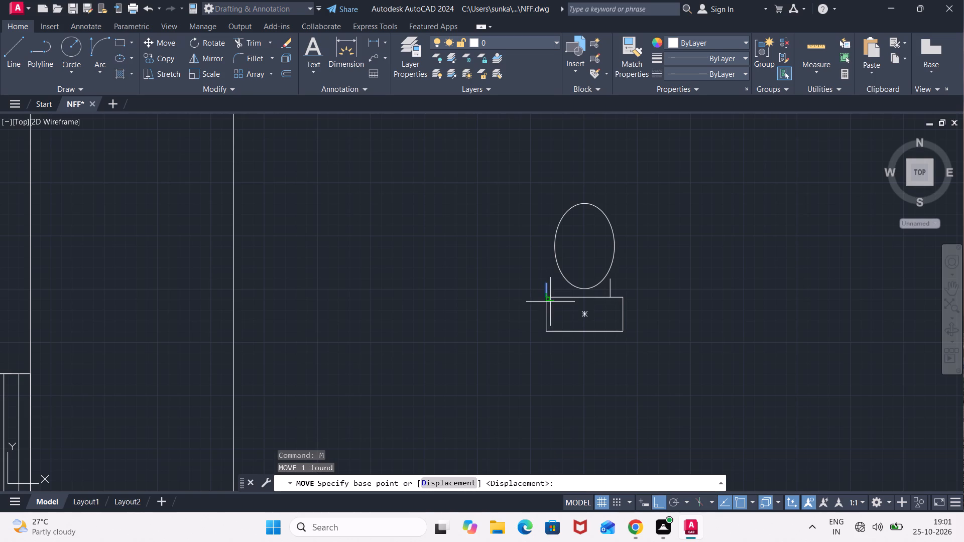
{"action": "left_click", "coordinate": [549, 295]}
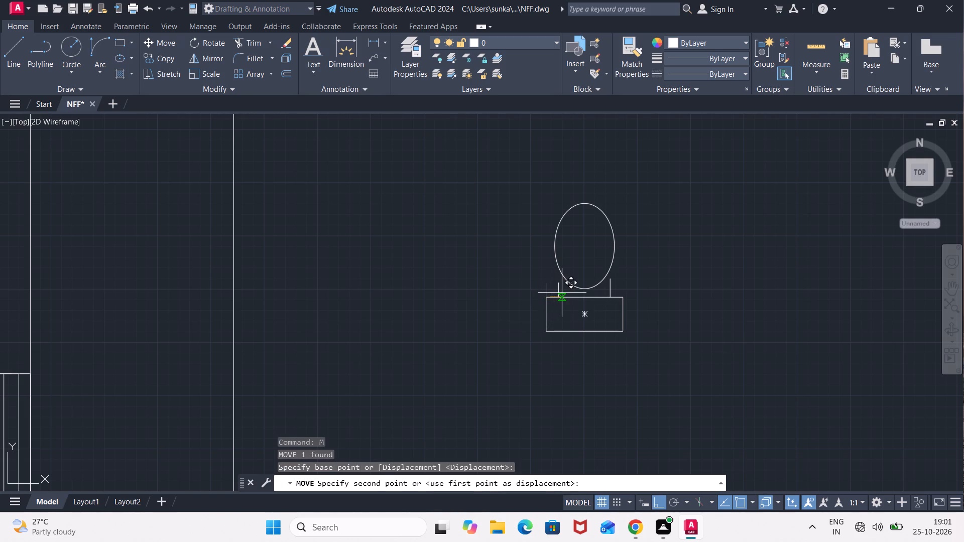
{"action": "type", "text": "3\""}
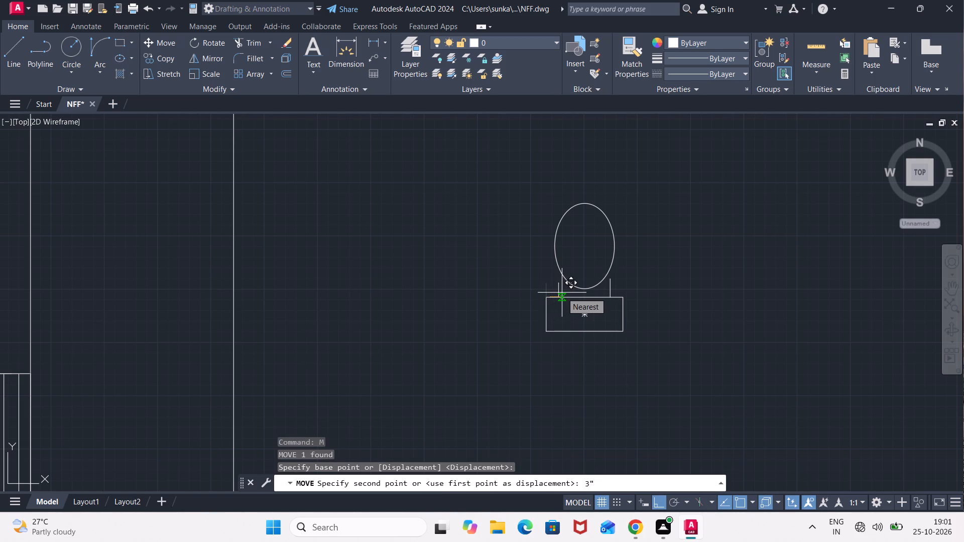
{"action": "key", "text": "Return"}
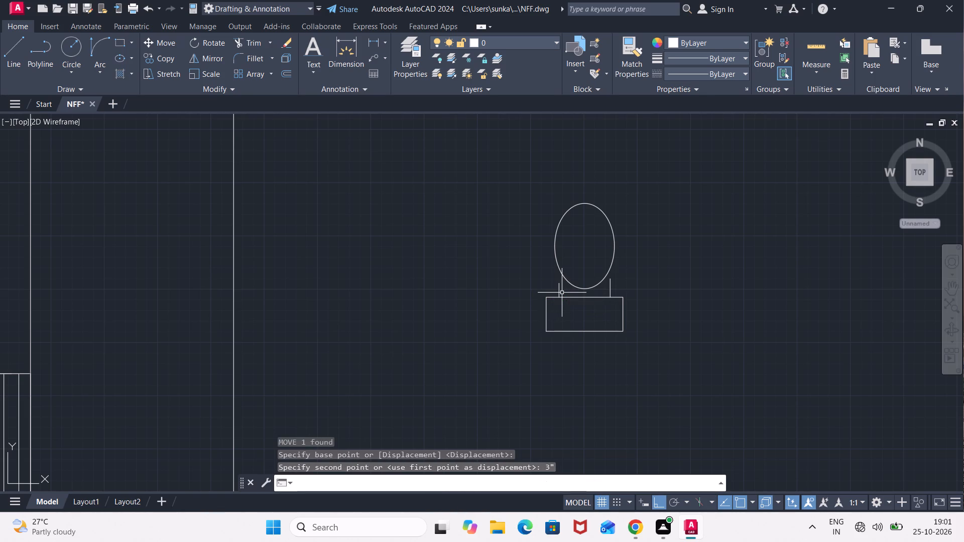
Stretch the upper ends of the left and right short vertical lines up to meet the ellipse's sides.
{"action": "scroll", "coordinate": [562, 293], "scroll_direction": "up", "scroll_amount": 1}
{"action": "left_click", "coordinate": [555, 294]}
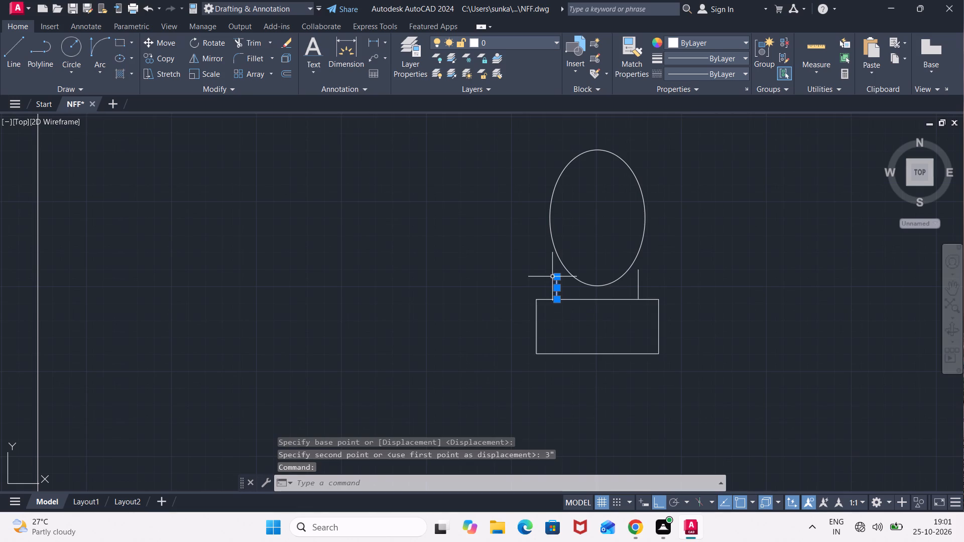
{"action": "left_click", "coordinate": [555, 276]}
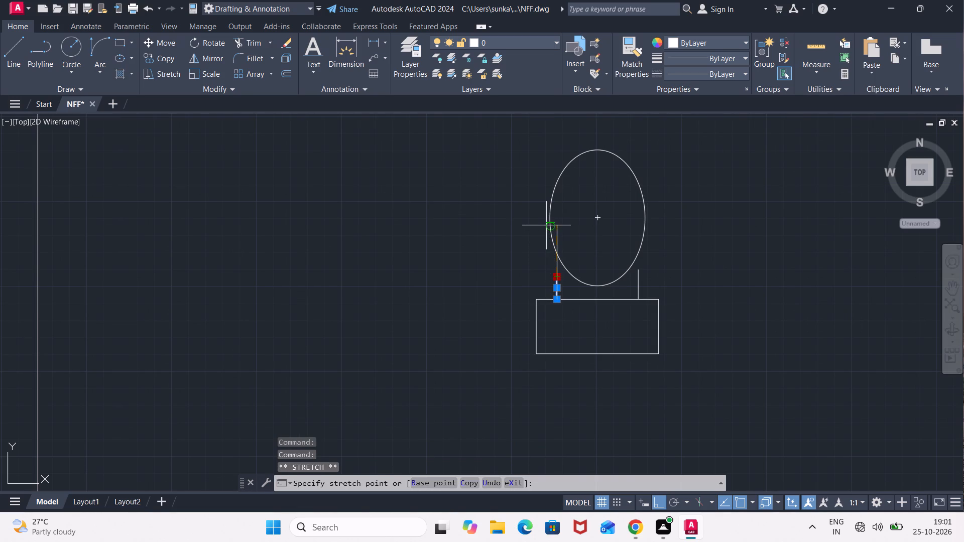
{"action": "left_click", "coordinate": [549, 225]}
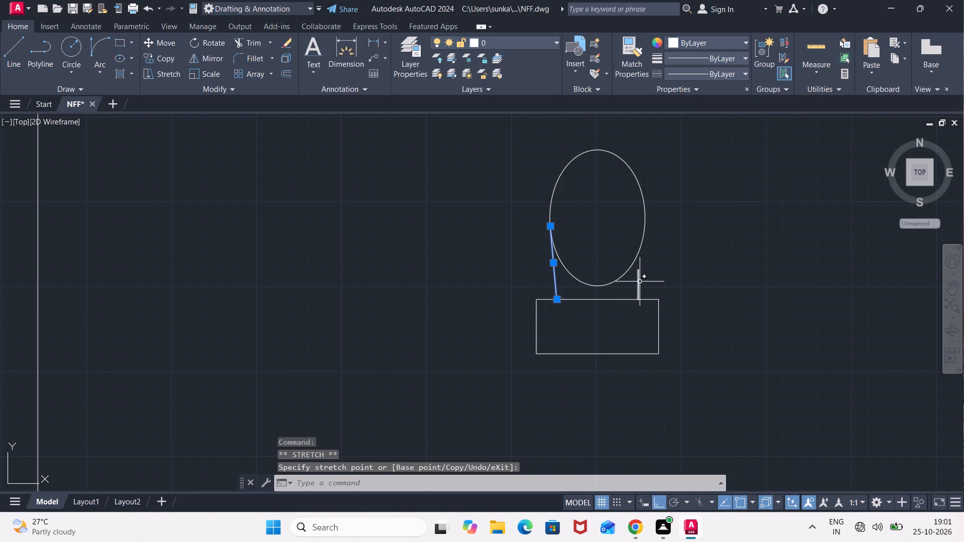
{"action": "left_click", "coordinate": [640, 283]}
{"action": "left_click", "coordinate": [639, 270]}
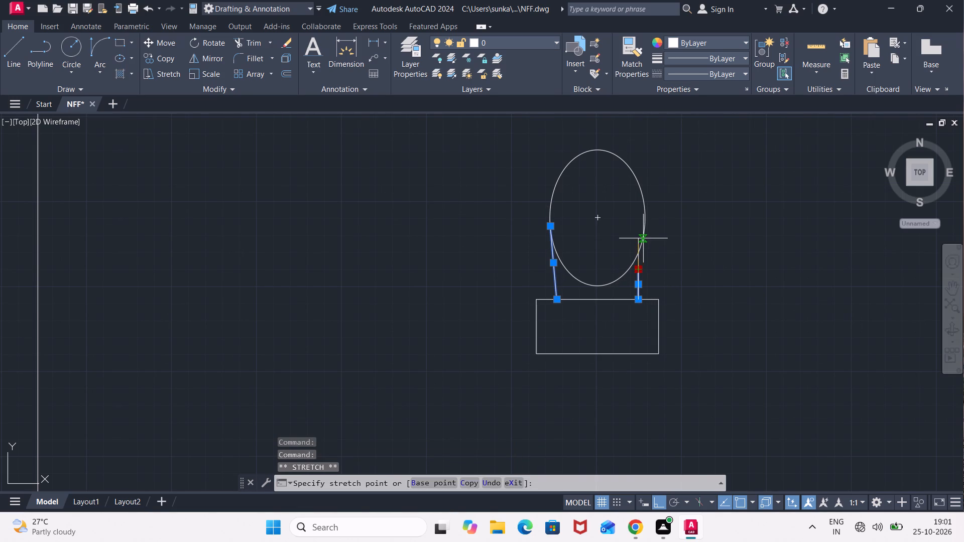
{"action": "left_click", "coordinate": [645, 226]}
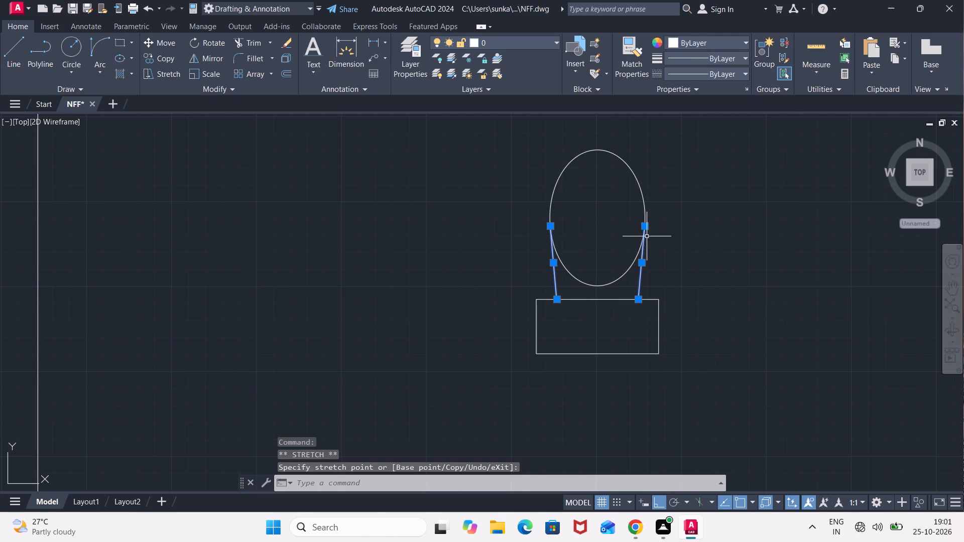
{"action": "key", "text": "Escape"}
{"action": "key", "text": "Escape"}
Fillet all four corners of the toilet's rectangular tank with a 3" radius.
{"action": "scroll", "coordinate": [627, 289], "scroll_direction": "down", "scroll_amount": 1}
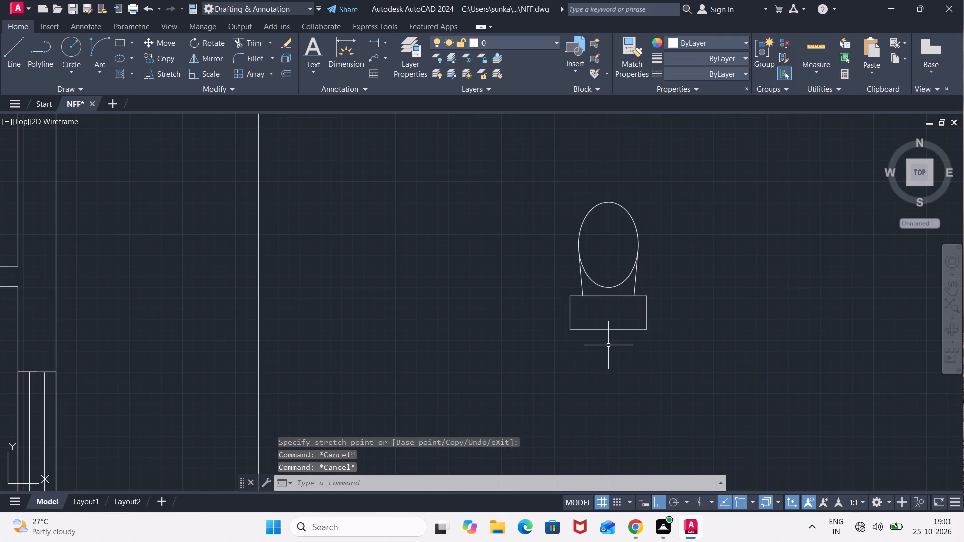
{"action": "key", "text": "f"}
{"action": "key", "text": "Return"}
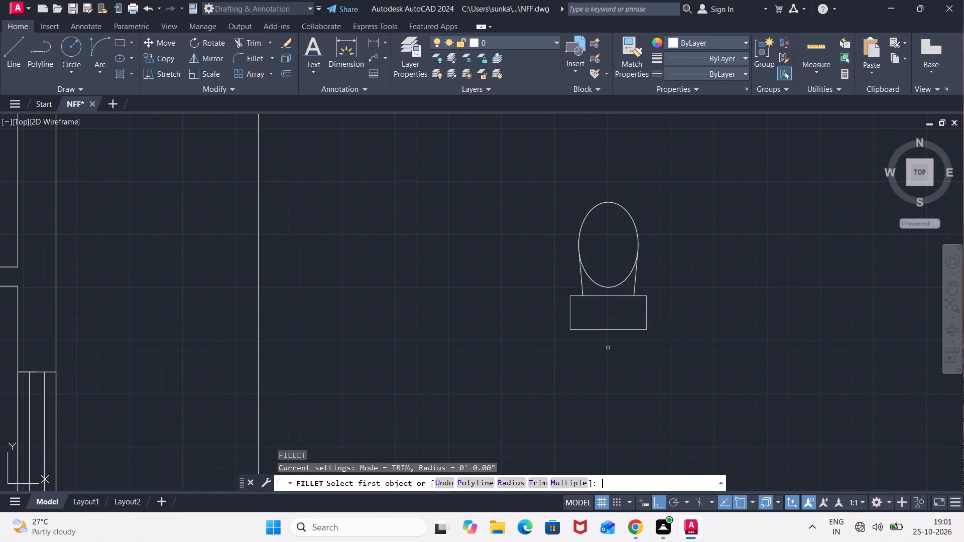
{"action": "key", "text": "r"}
{"action": "key", "text": "Return"}
{"action": "type", "text": "3\""}
{"action": "key", "text": "Return"}
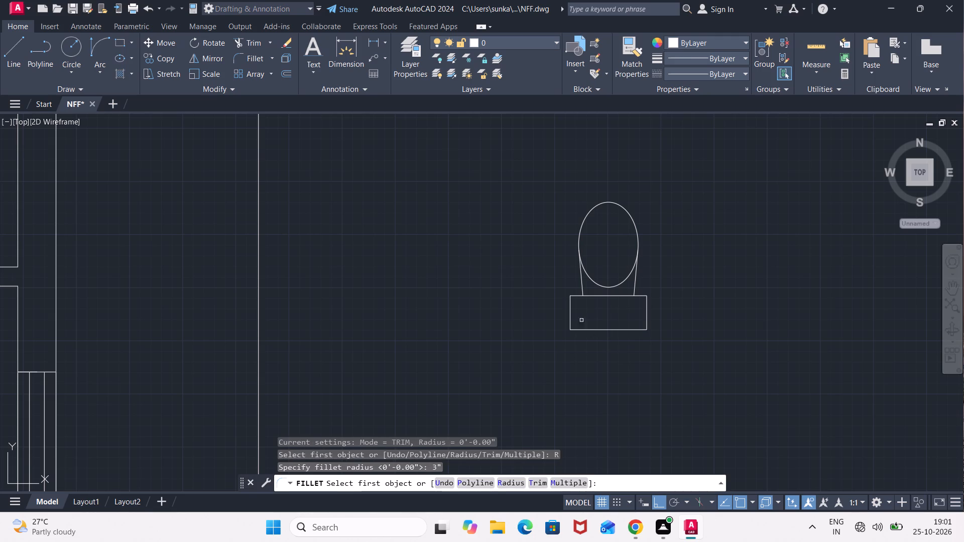
{"action": "key", "text": "m"}
{"action": "key", "text": "Return"}
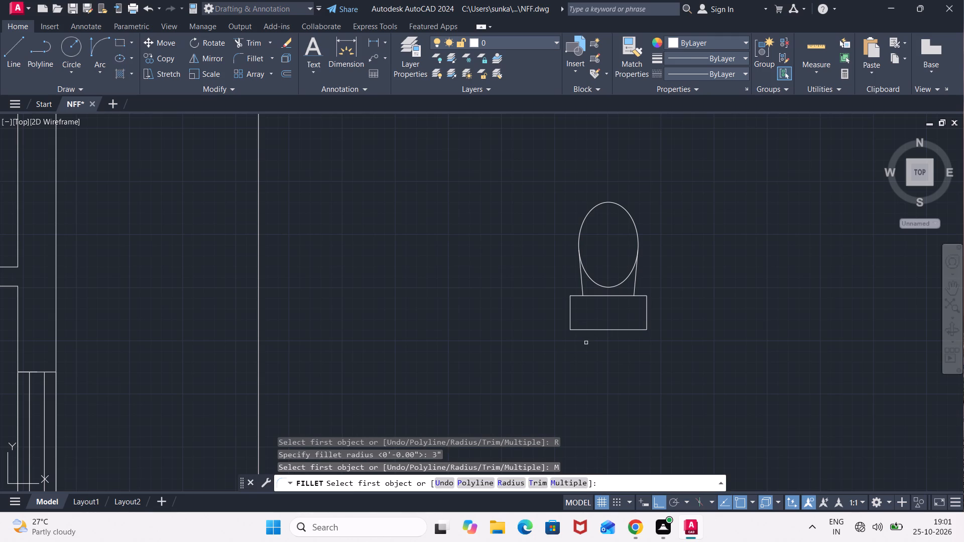
{"action": "scroll", "coordinate": [578, 299], "scroll_direction": "up", "scroll_amount": 2}
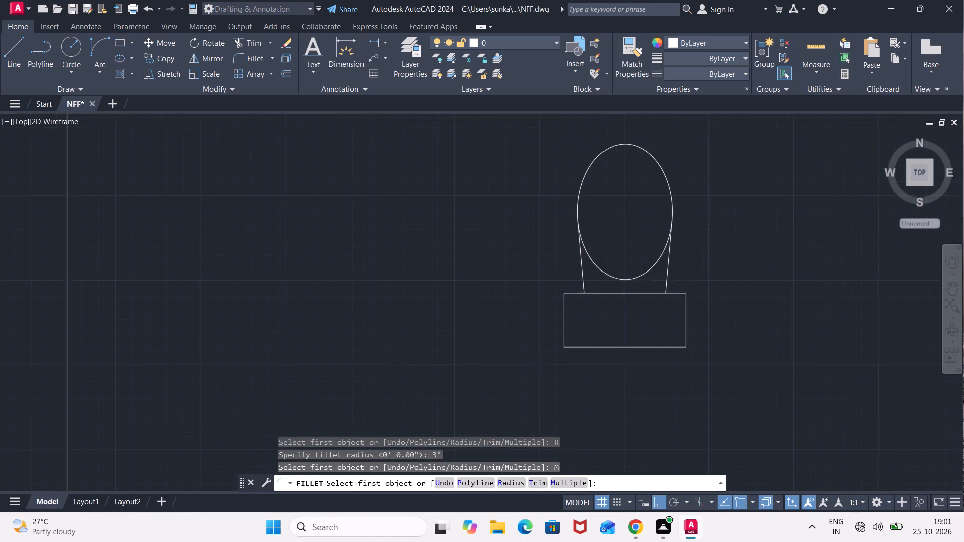
{"action": "left_click", "coordinate": [575, 288]}
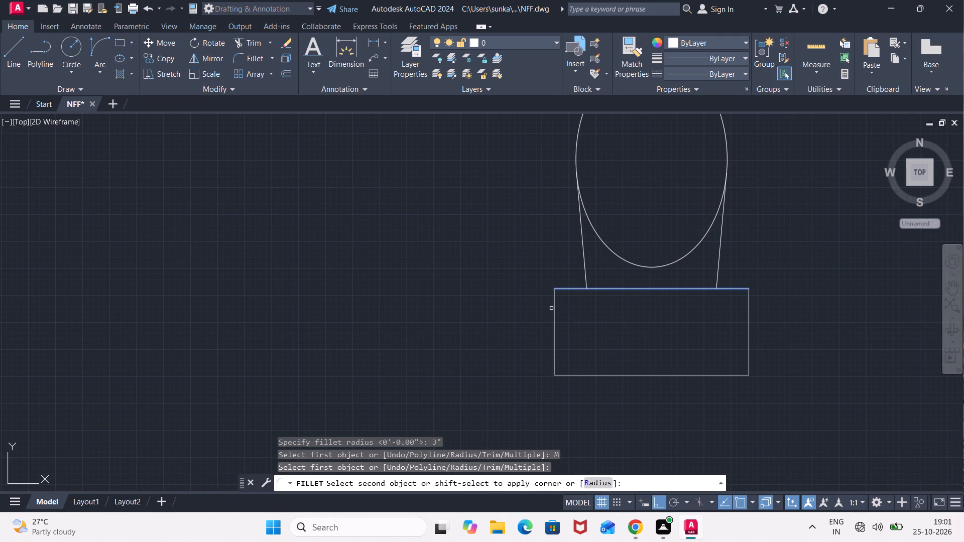
{"action": "left_click", "coordinate": [553, 302]}
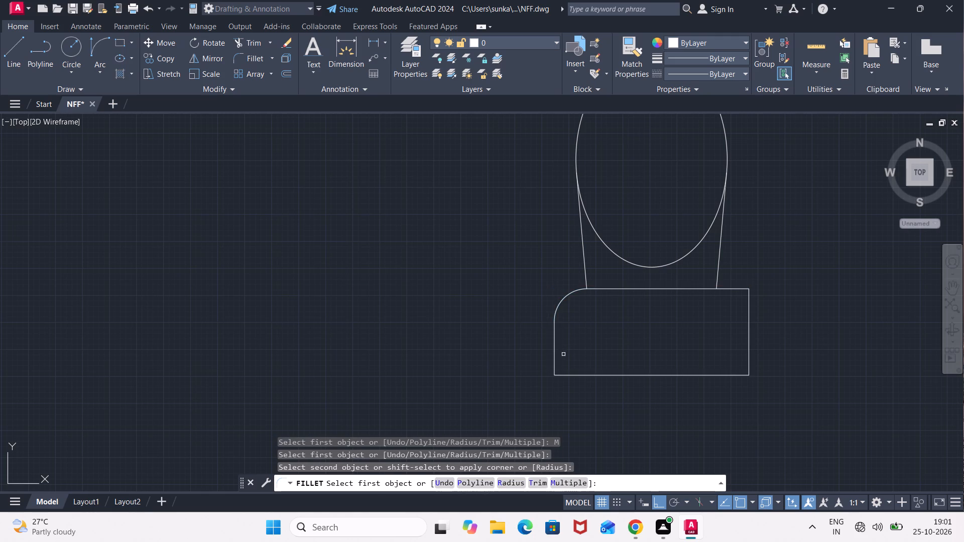
{"action": "left_click", "coordinate": [555, 360]}
{"action": "left_click", "coordinate": [572, 375]}
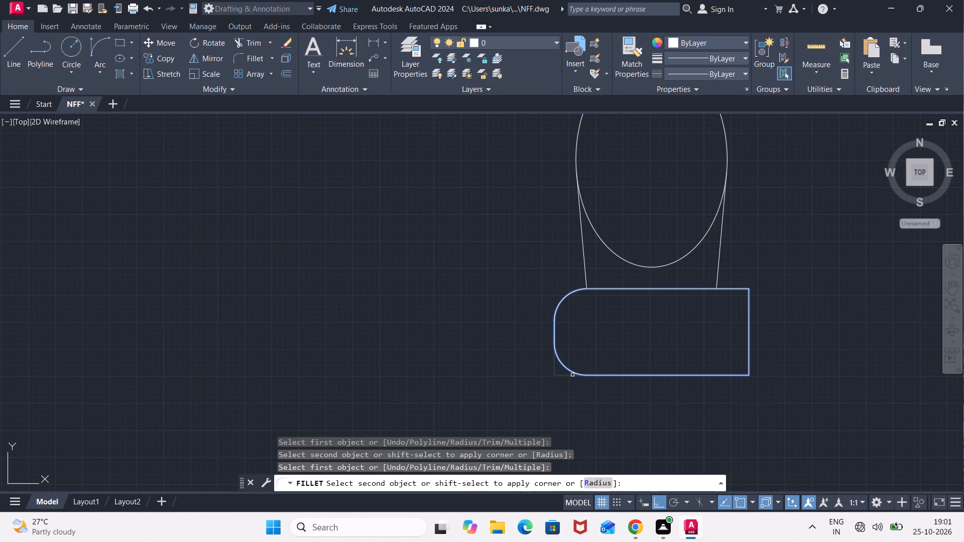
{"action": "left_click", "coordinate": [739, 289]}
{"action": "left_click", "coordinate": [749, 307]}
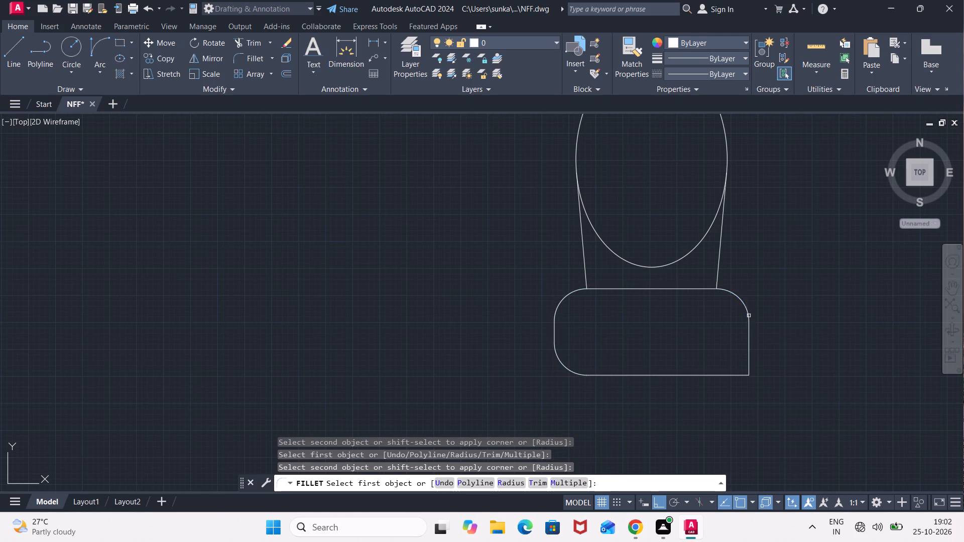
{"action": "left_click", "coordinate": [747, 336]}
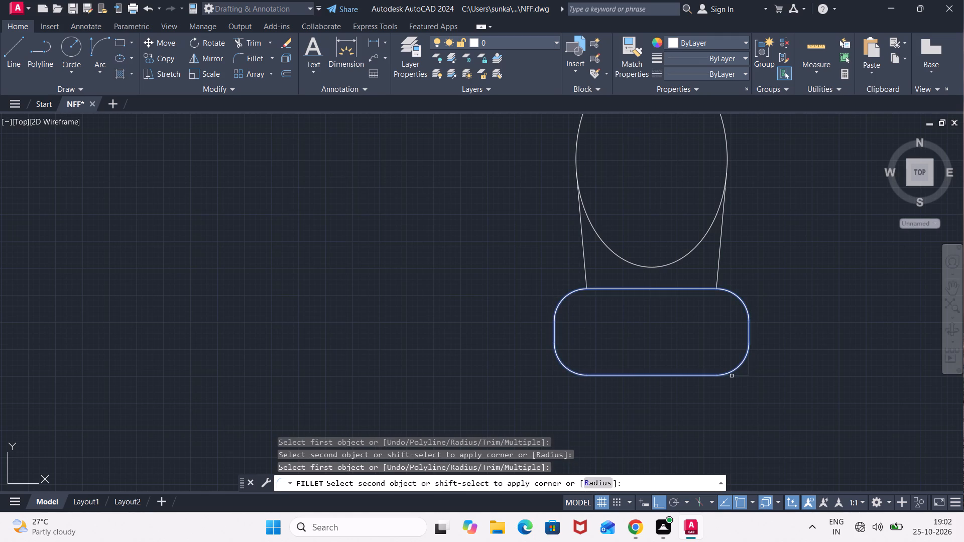
{"action": "left_click", "coordinate": [732, 376]}
{"action": "scroll", "coordinate": [728, 370], "scroll_direction": "down", "scroll_amount": 3}
{"action": "key", "text": "Escape"}
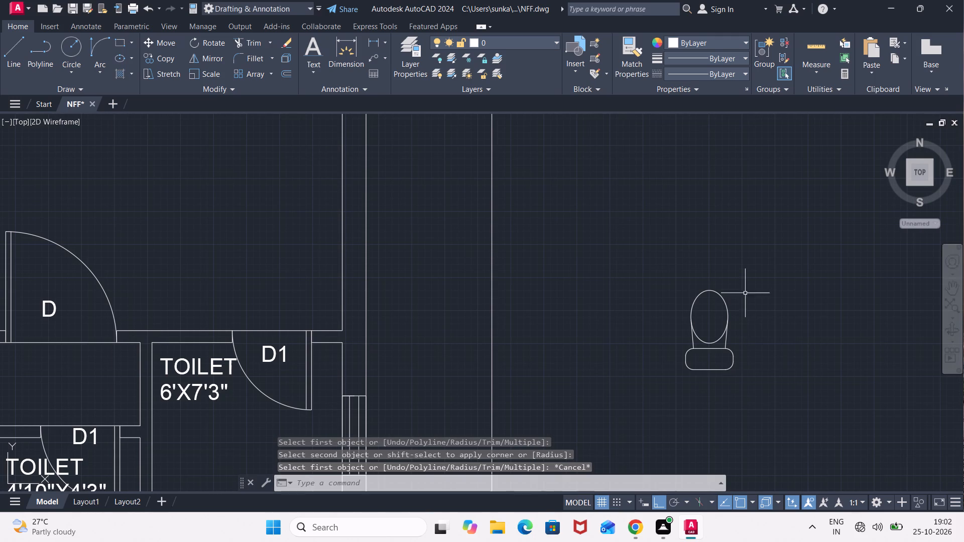
Copy the whole toilet fixture from its tank's bottom midpoint to the lower walls of the right unit's 6'X7'3" and 4'10"X4'3" toilets.
{"action": "left_click", "coordinate": [744, 282]}
{"action": "left_click", "coordinate": [646, 380]}
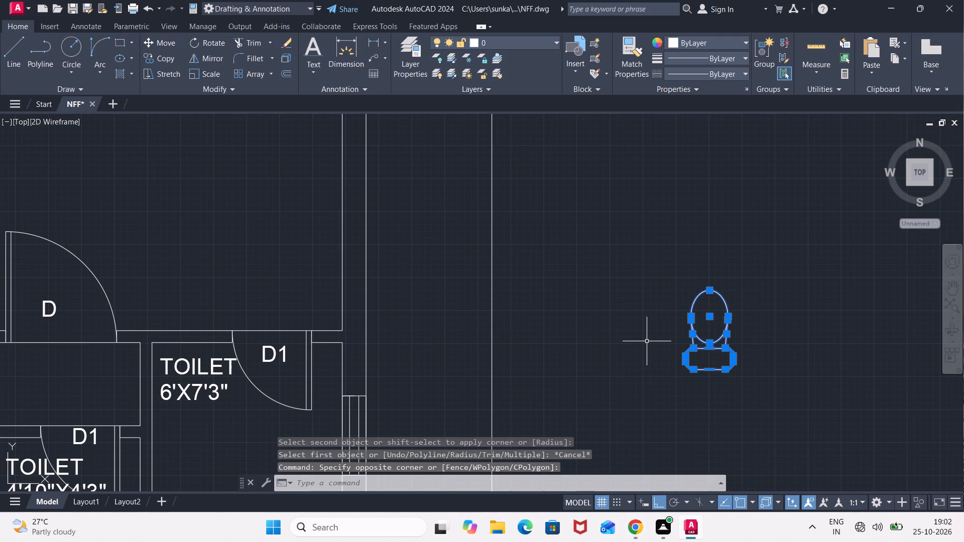
{"action": "type", "text": "CO"}
{"action": "key", "text": "Return"}
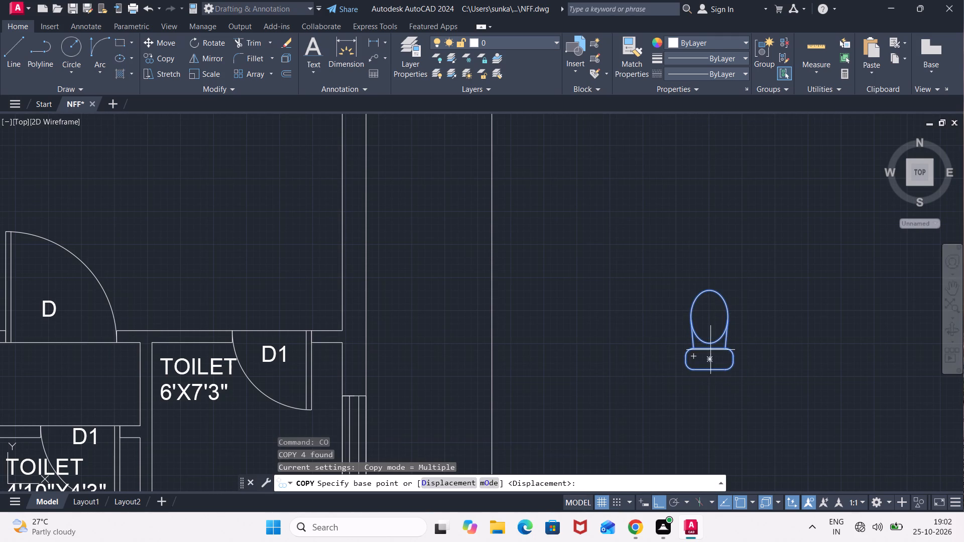
{"action": "left_click", "coordinate": [711, 369]}
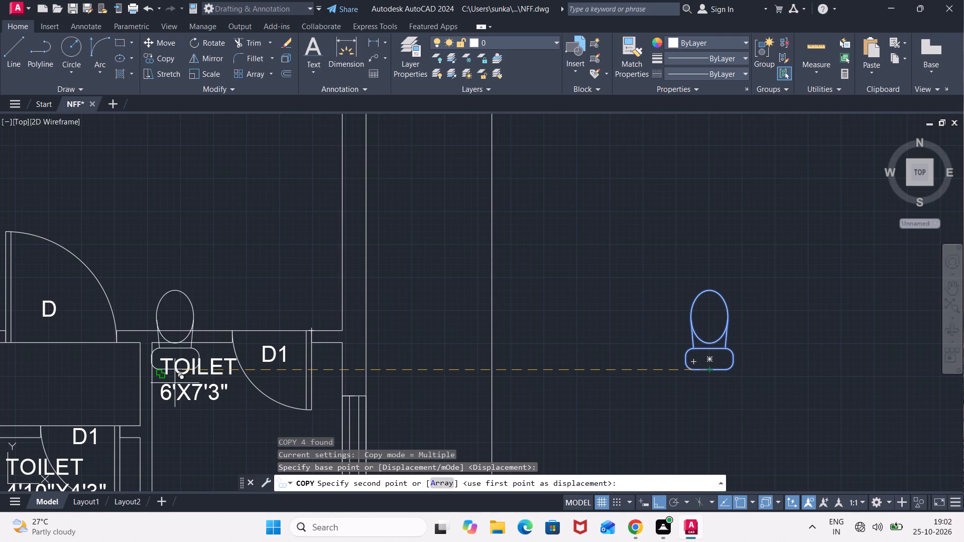
{"action": "middle_click_drag", "start_coordinate": [211, 437], "coordinate": [279, 216]}
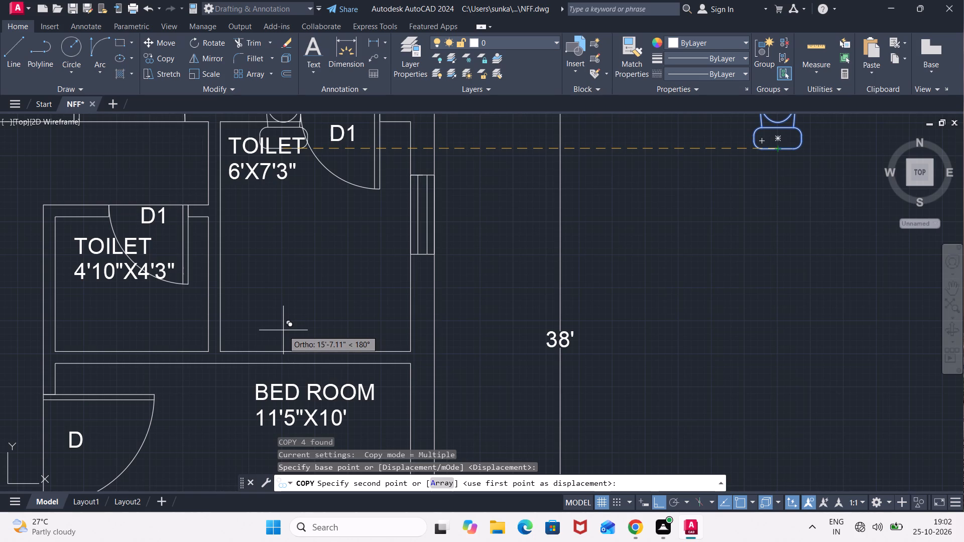
{"action": "key", "text": "F8"}
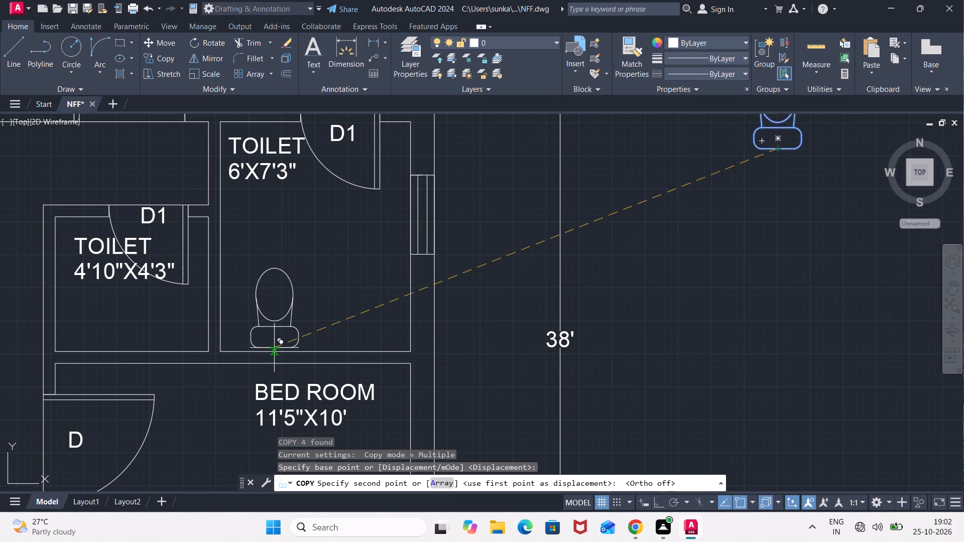
{"action": "left_click", "coordinate": [273, 346]}
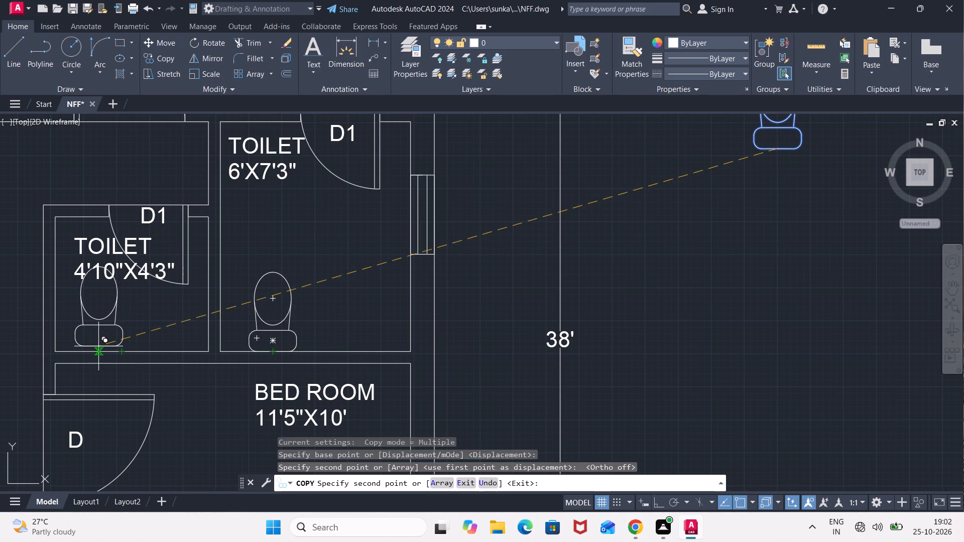
{"action": "left_click", "coordinate": [98, 345]}
Place two more copies of the fixture in the left unit's 6'X7'3" and 4'10"X4'3" toilets.
{"action": "scroll", "coordinate": [94, 317], "scroll_direction": "down", "scroll_amount": 2}
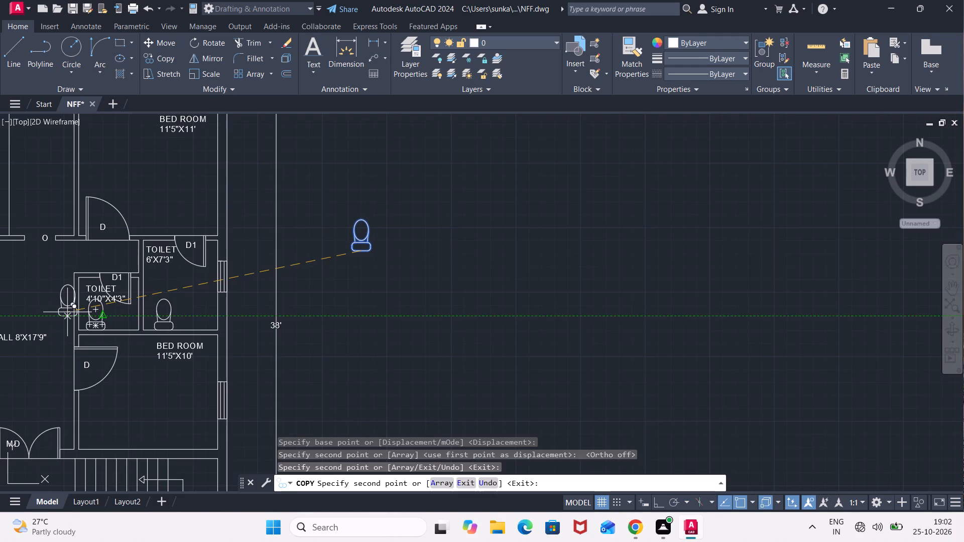
{"action": "middle_click_drag", "start_coordinate": [66, 312], "coordinate": [309, 320]}
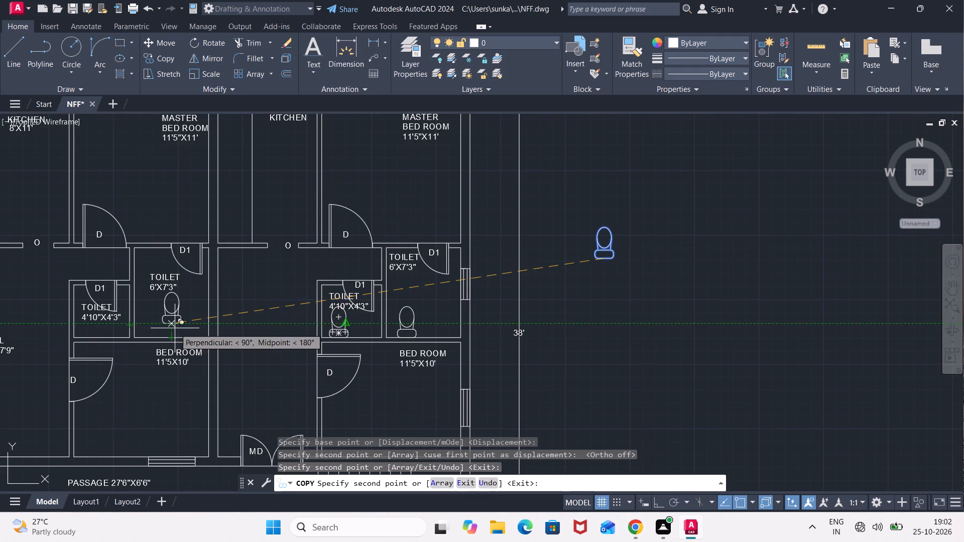
{"action": "left_click", "coordinate": [175, 328]}
{"action": "scroll", "coordinate": [176, 328], "scroll_direction": "up", "scroll_amount": 2}
{"action": "scroll", "coordinate": [96, 337], "scroll_direction": "up", "scroll_amount": 1}
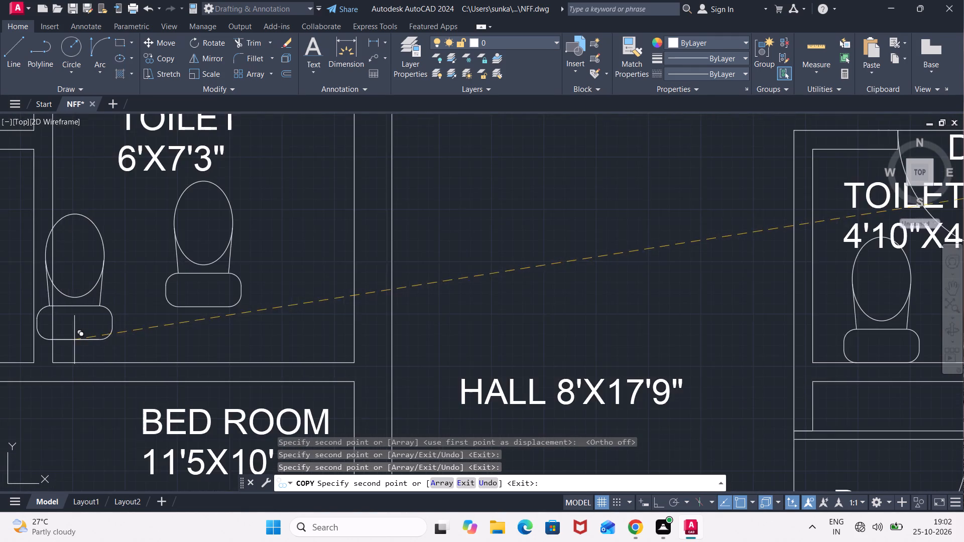
{"action": "middle_click_drag", "start_coordinate": [74, 340], "coordinate": [298, 337]}
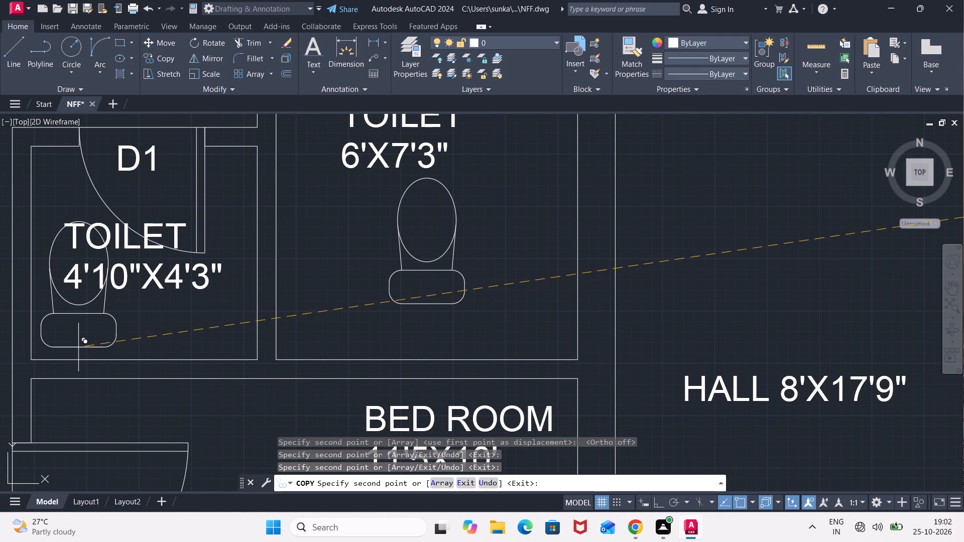
{"action": "left_click", "coordinate": [78, 348]}
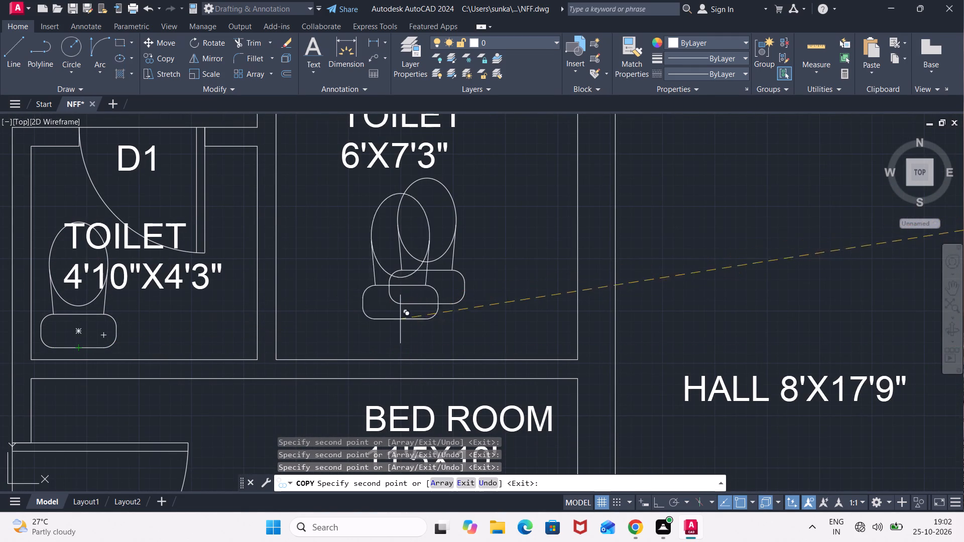
{"action": "key", "text": "Escape"}
Move the fixture in the left unit's 6'X7'3" toilet straight down until its tank sits against the lower wall.
{"action": "left_click", "coordinate": [470, 179]}
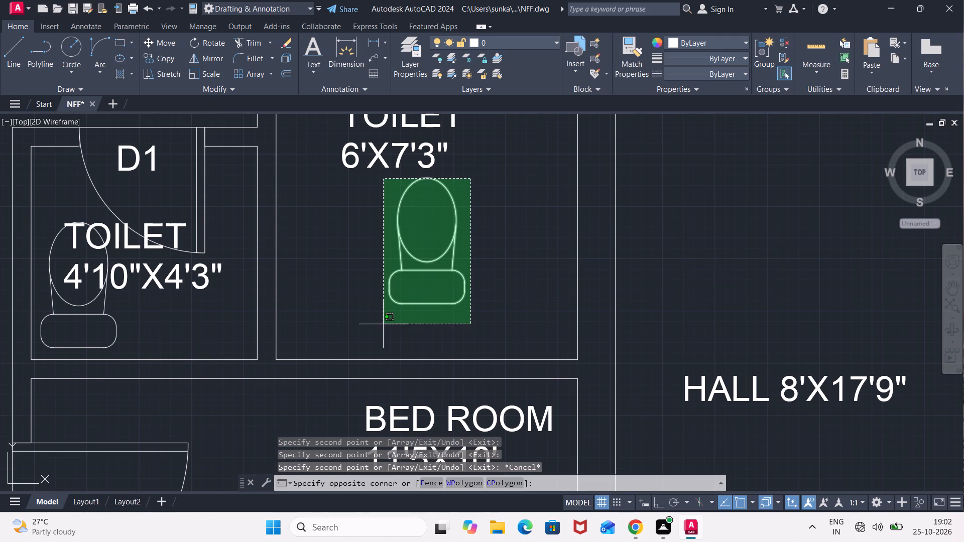
{"action": "left_click", "coordinate": [379, 326]}
{"action": "key", "text": "m"}
{"action": "key", "text": "Return"}
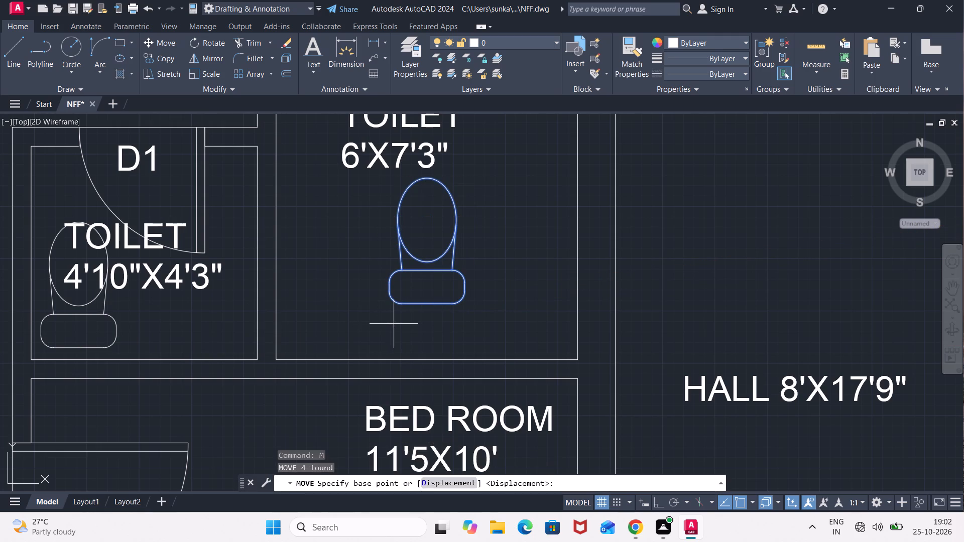
{"action": "left_click", "coordinate": [423, 307]}
{"action": "left_click", "coordinate": [425, 337]}
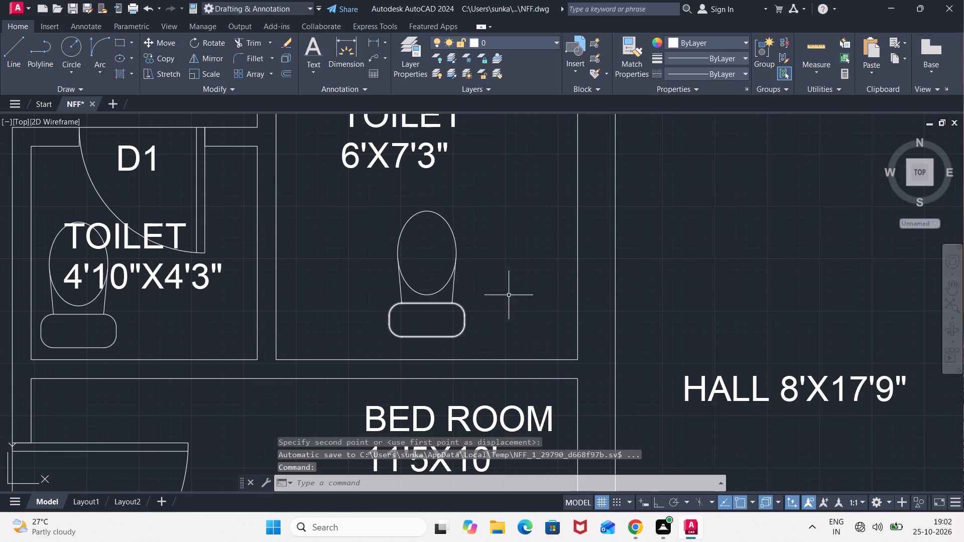
{"action": "scroll", "coordinate": [547, 240], "scroll_direction": "down", "scroll_amount": 1}
{"action": "left_click", "coordinate": [514, 219]}
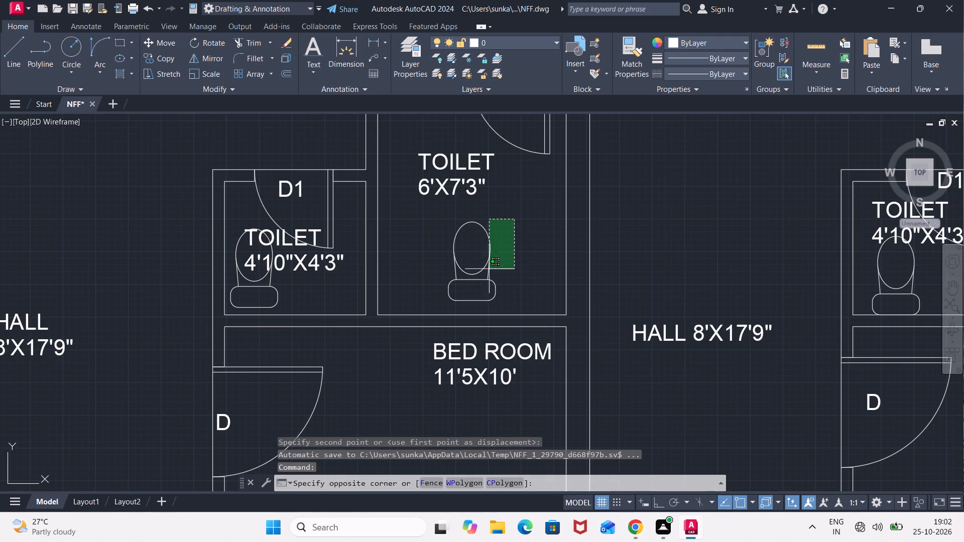
{"action": "left_click", "coordinate": [440, 307]}
{"action": "key", "text": "m"}
{"action": "key", "text": "Return"}
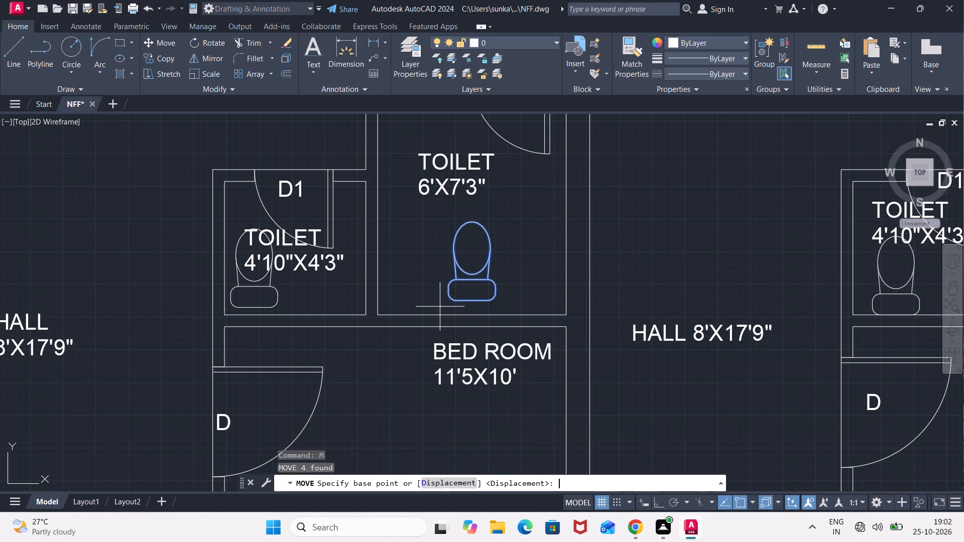
{"action": "left_click", "coordinate": [468, 303]}
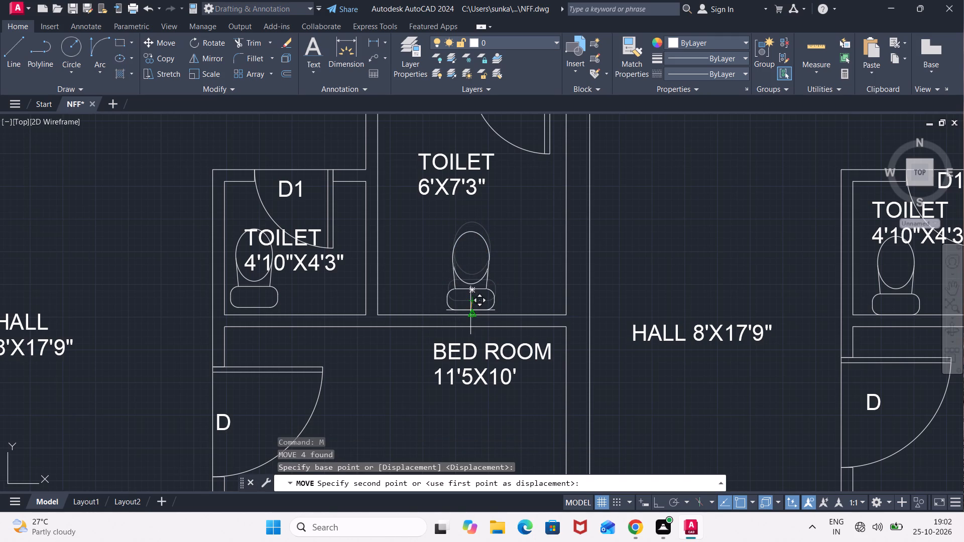
{"action": "left_click", "coordinate": [470, 310]}
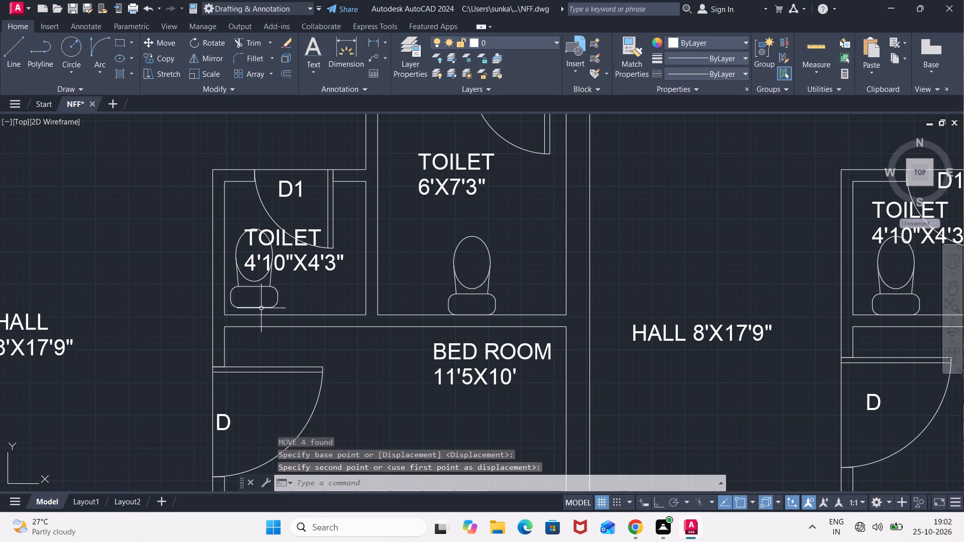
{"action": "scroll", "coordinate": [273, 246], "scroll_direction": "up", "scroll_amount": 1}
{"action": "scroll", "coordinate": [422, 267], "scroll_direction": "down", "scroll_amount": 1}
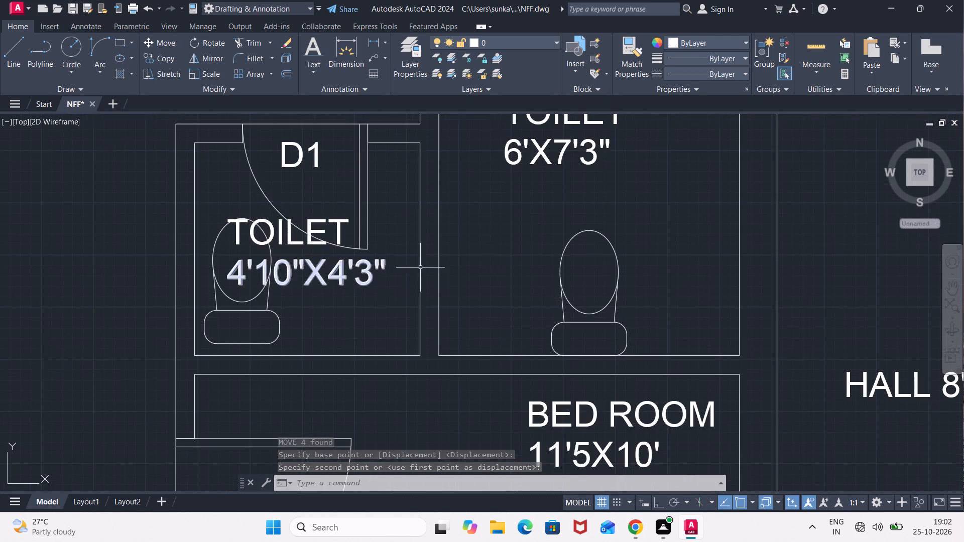
Delete the leftover original toilet fixture lying outside the building beyond the 38' dimension.
{"action": "scroll", "coordinate": [429, 267], "scroll_direction": "down", "scroll_amount": 2}
{"action": "middle_click_drag", "start_coordinate": [574, 255], "coordinate": [437, 345]}
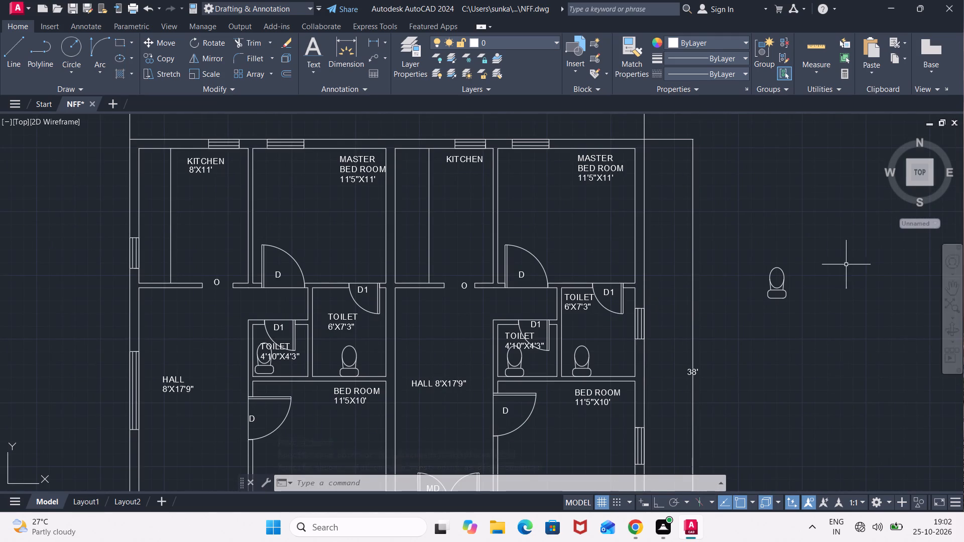
{"action": "left_click", "coordinate": [794, 256]}
{"action": "left_click", "coordinate": [756, 315]}
{"action": "key", "text": "Delete"}
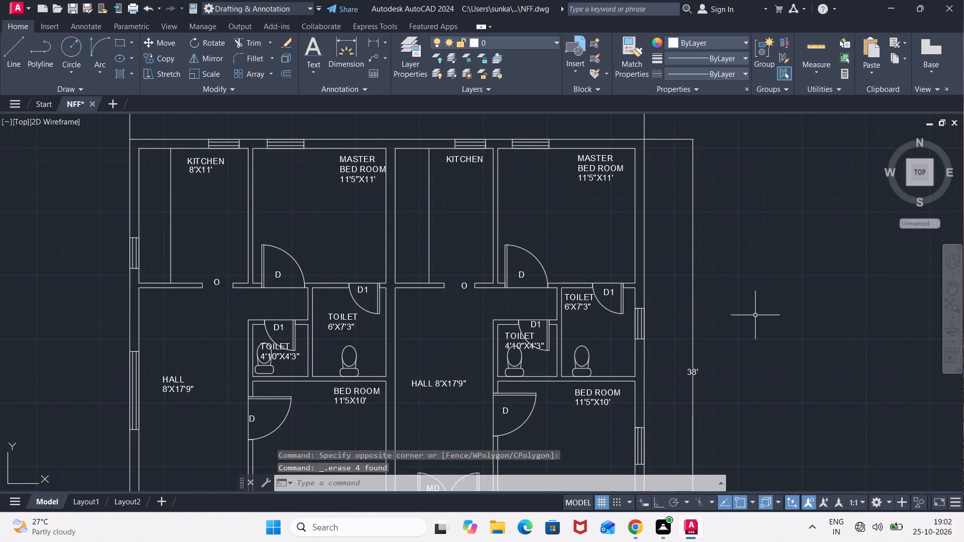
Open the recent drawing All blocks and items.dwg and dismiss the missing SHX files dialog.
{"action": "left_click", "coordinate": [17, 5]}
{"action": "left_click", "coordinate": [165, 106]}
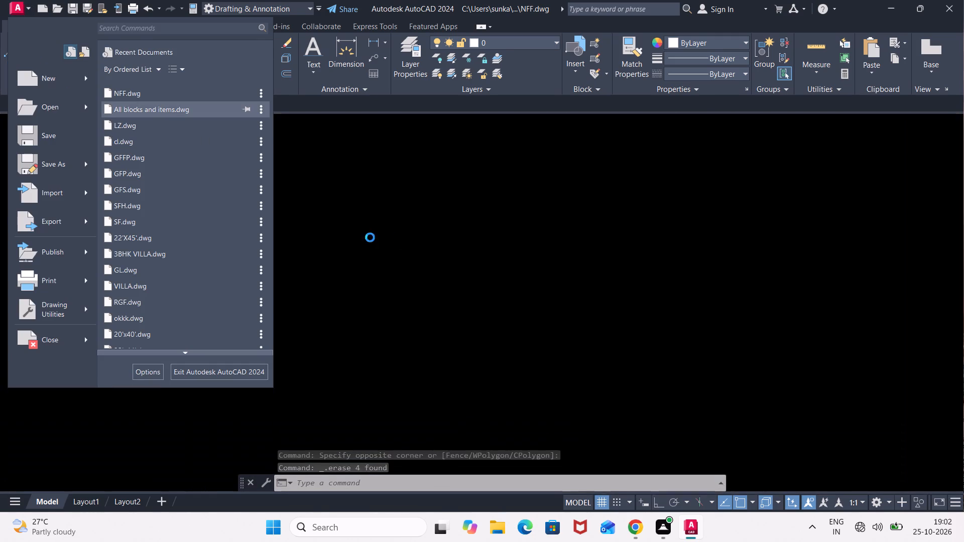
{"action": "left_click", "coordinate": [633, 150]}
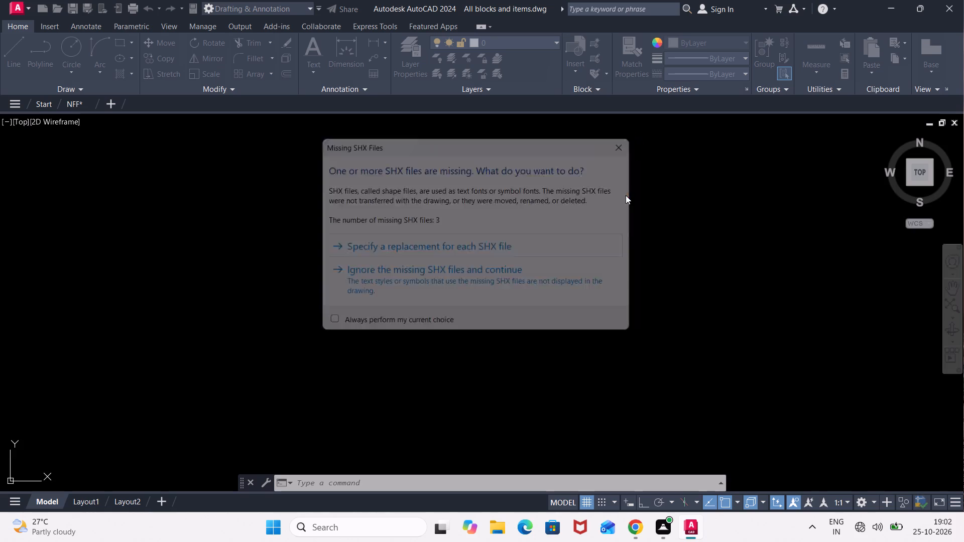
In the block library's bed plans, copy the patterned double bed with its two bedside tables to the clipboard.
{"action": "scroll", "coordinate": [604, 310], "scroll_direction": "down", "scroll_amount": 3}
{"action": "middle_click_drag", "start_coordinate": [656, 314], "coordinate": [290, 167]}
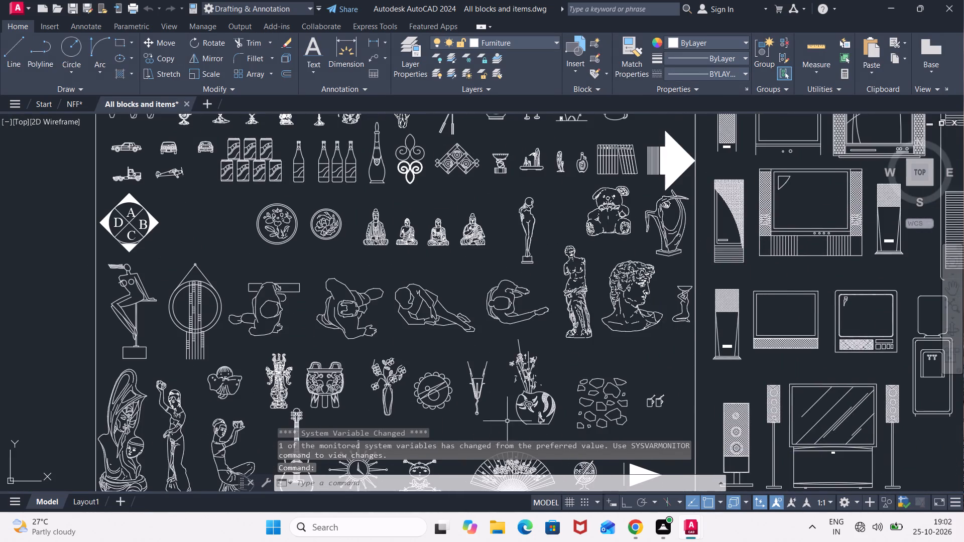
{"action": "middle_click_drag", "start_coordinate": [529, 393], "coordinate": [317, 103]}
{"action": "middle_click_drag", "start_coordinate": [518, 345], "coordinate": [349, 151]}
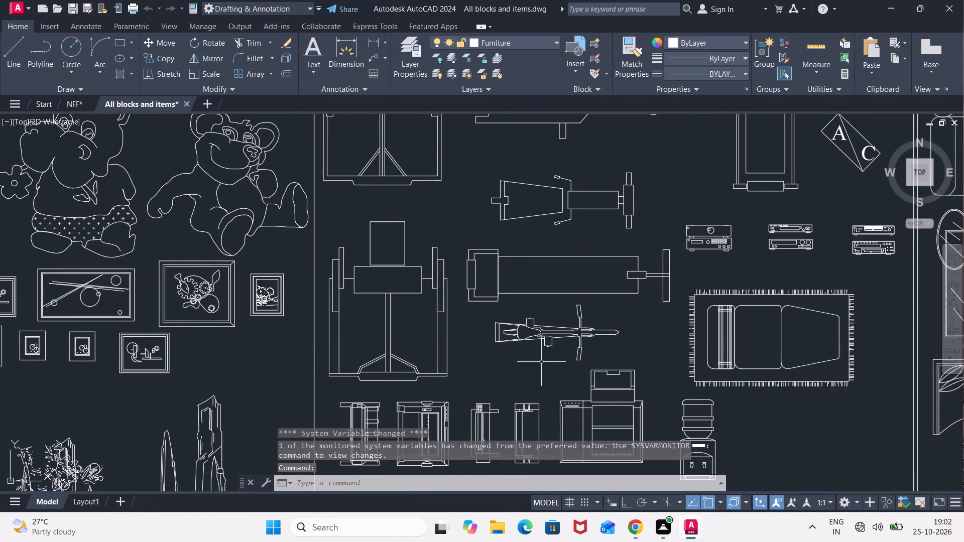
{"action": "middle_click_drag", "start_coordinate": [571, 367], "coordinate": [480, 189]}
{"action": "scroll", "coordinate": [483, 192], "scroll_direction": "up", "scroll_amount": 1}
{"action": "scroll", "coordinate": [562, 325], "scroll_direction": "down", "scroll_amount": 2}
{"action": "middle_click_drag", "start_coordinate": [668, 373], "coordinate": [665, 369]}
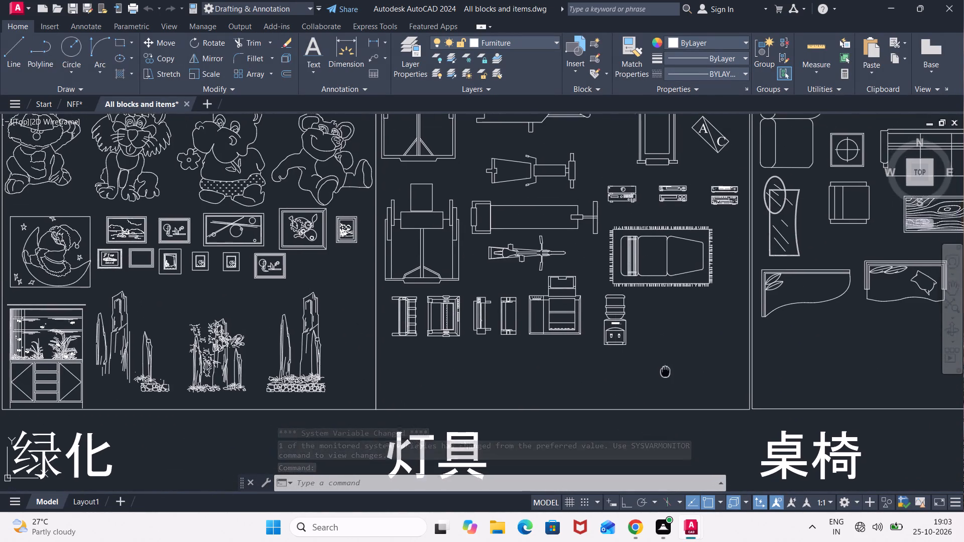
{"action": "middle_click_drag", "start_coordinate": [665, 369], "coordinate": [468, 112]}
{"action": "middle_click_drag", "start_coordinate": [551, 334], "coordinate": [461, 187]}
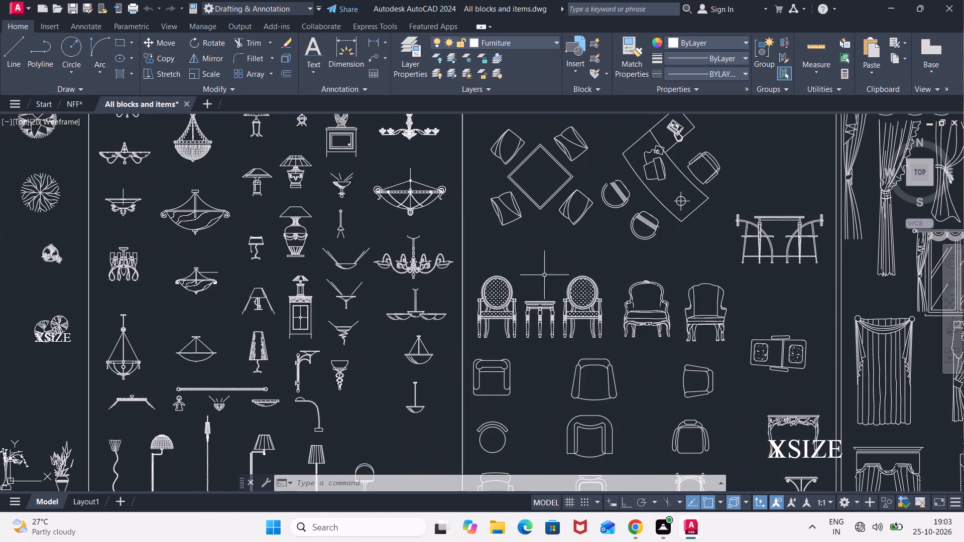
{"action": "middle_click_drag", "start_coordinate": [610, 335], "coordinate": [299, 219]}
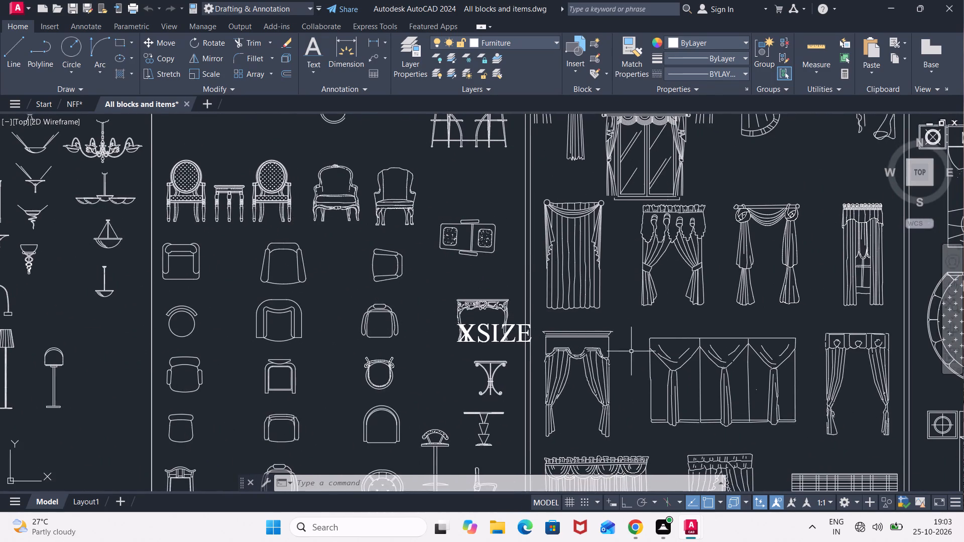
{"action": "middle_click_drag", "start_coordinate": [644, 333], "coordinate": [330, 211]}
{"action": "middle_click_drag", "start_coordinate": [828, 340], "coordinate": [543, 405]}
{"action": "middle_click_drag", "start_coordinate": [608, 249], "coordinate": [586, 412]}
{"action": "middle_click_drag", "start_coordinate": [638, 228], "coordinate": [651, 301]}
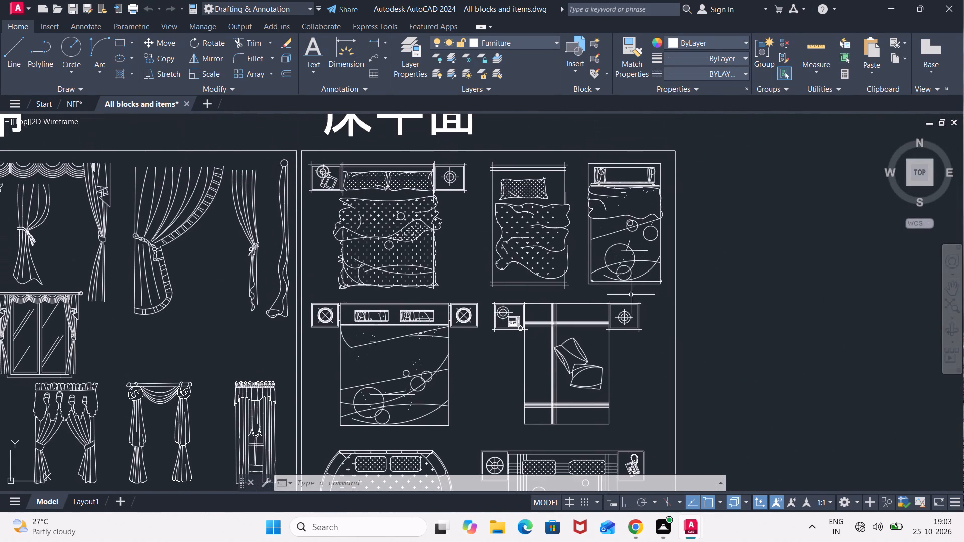
{"action": "scroll", "coordinate": [668, 307], "scroll_direction": "up", "scroll_amount": 1}
{"action": "middle_click_drag", "start_coordinate": [354, 237], "coordinate": [412, 309]}
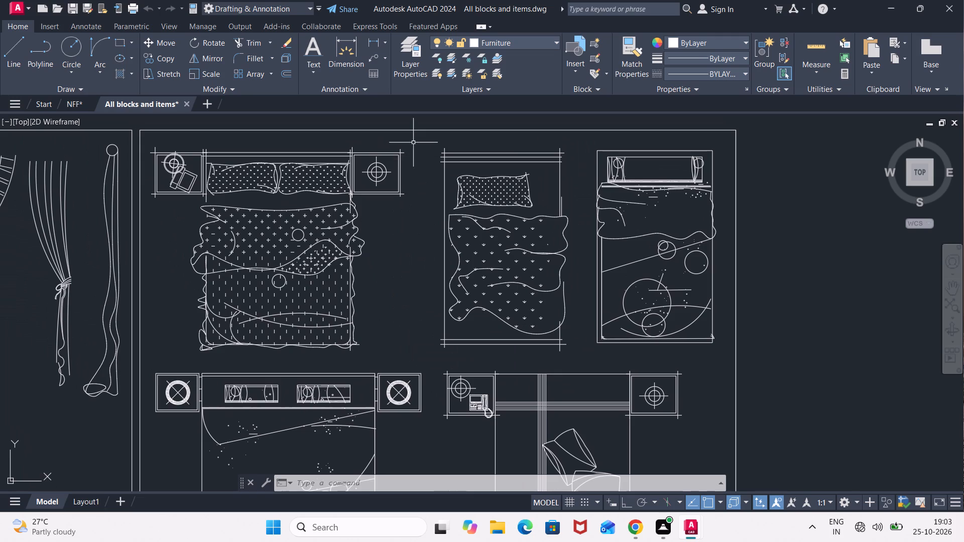
{"action": "left_click", "coordinate": [417, 144]}
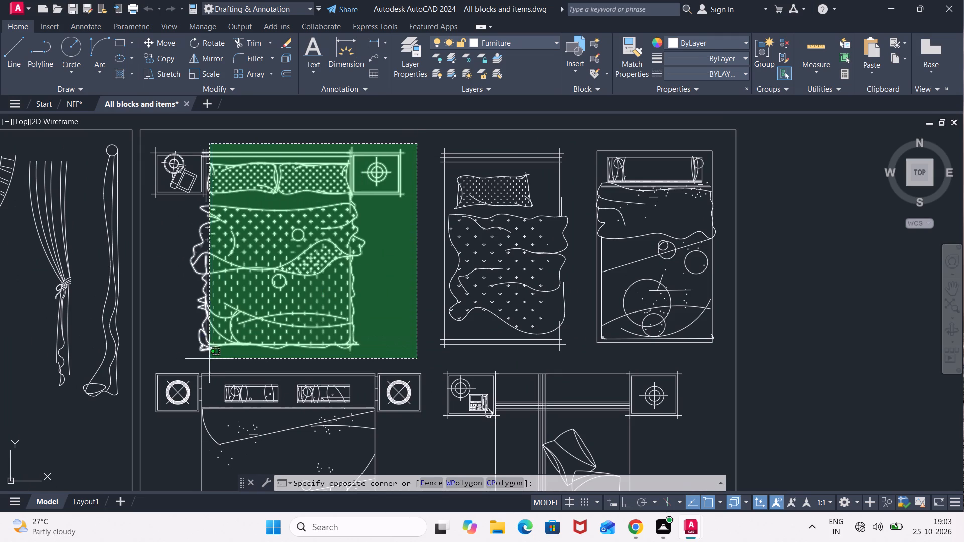
{"action": "left_click", "coordinate": [143, 355]}
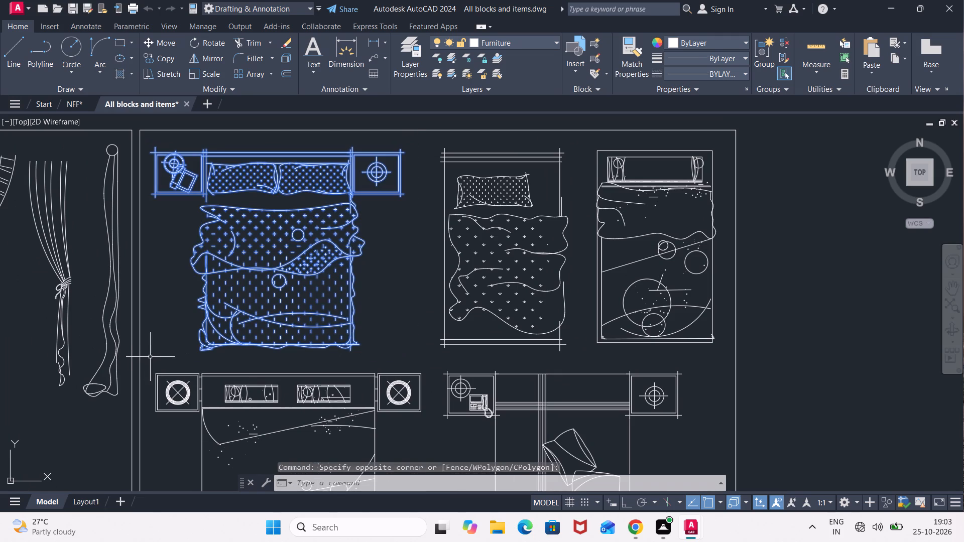
{"action": "key", "text": "ctrl+c"}
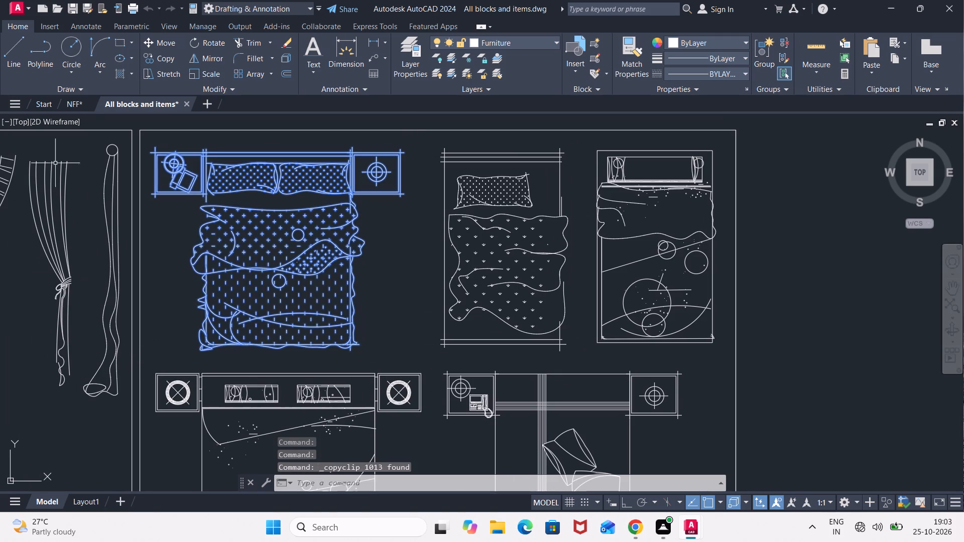
Switch back to the NFF drawing and paste the double bed into the left unit's master bedroom, headboard near the upper wall.
{"action": "left_click", "coordinate": [71, 106]}
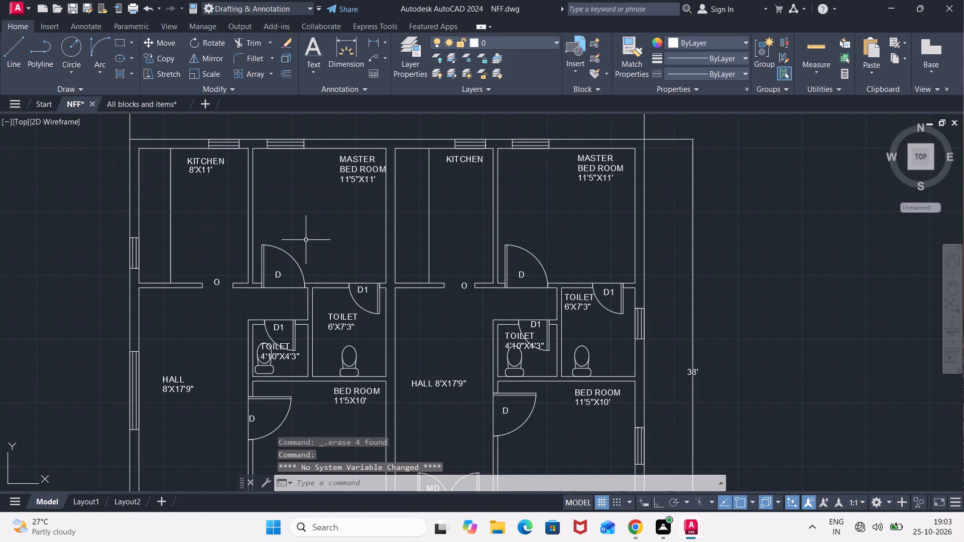
{"action": "left_click", "coordinate": [306, 239]}
{"action": "key", "text": "ctrl+v"}
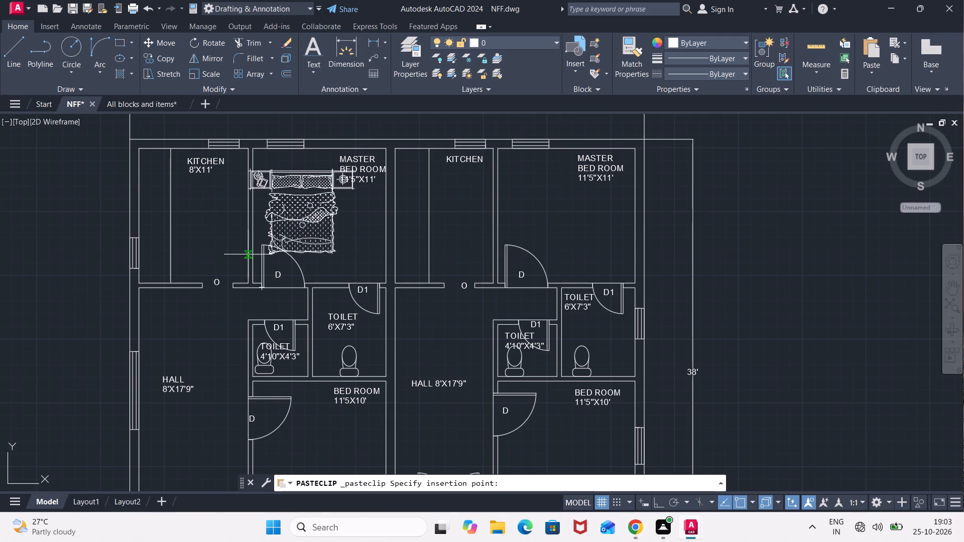
{"action": "scroll", "coordinate": [258, 247], "scroll_direction": "up", "scroll_amount": 1}
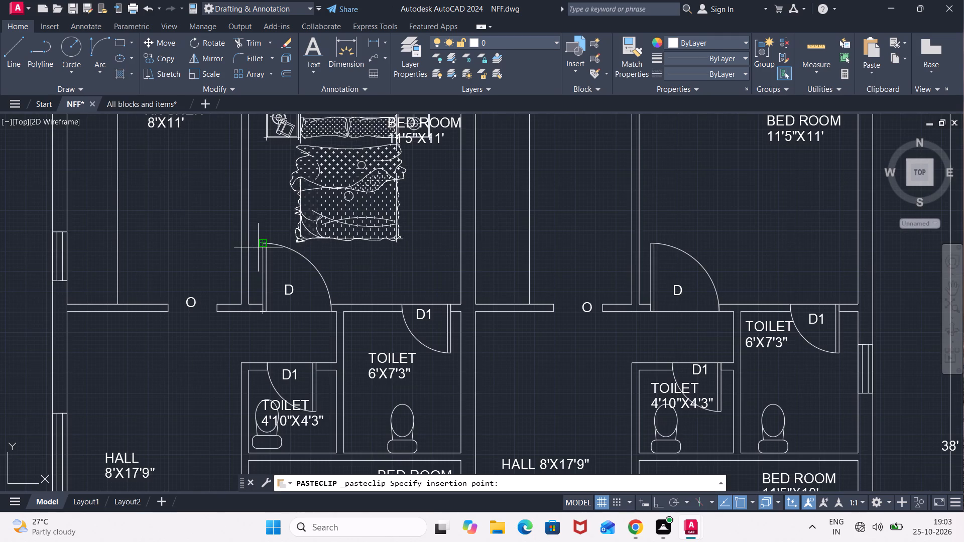
{"action": "middle_click_drag", "start_coordinate": [257, 230], "coordinate": [256, 295]}
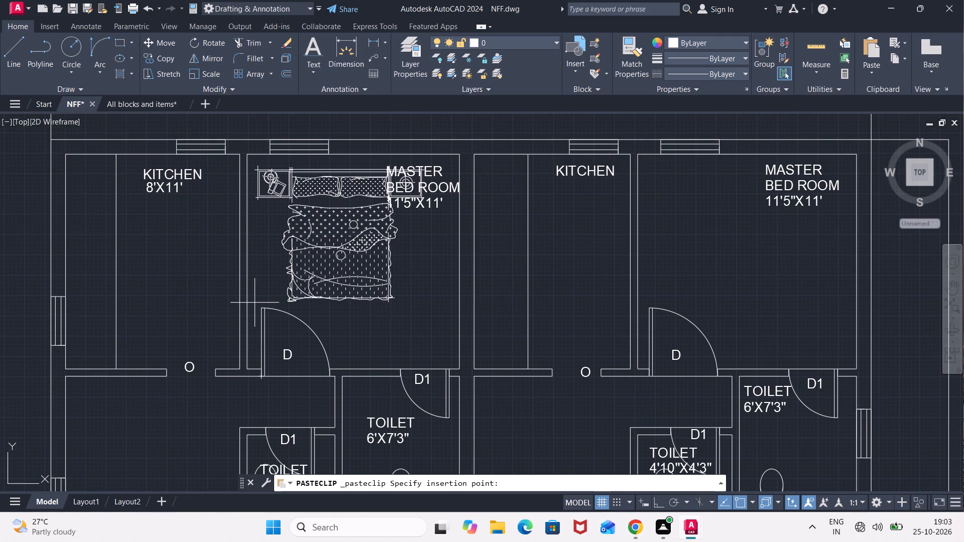
{"action": "left_click", "coordinate": [255, 303]}
Move the left unit's three-line MASTER BED ROOM 11'5"X11' label below the bed, beside the door D.
{"action": "left_click", "coordinate": [432, 204]}
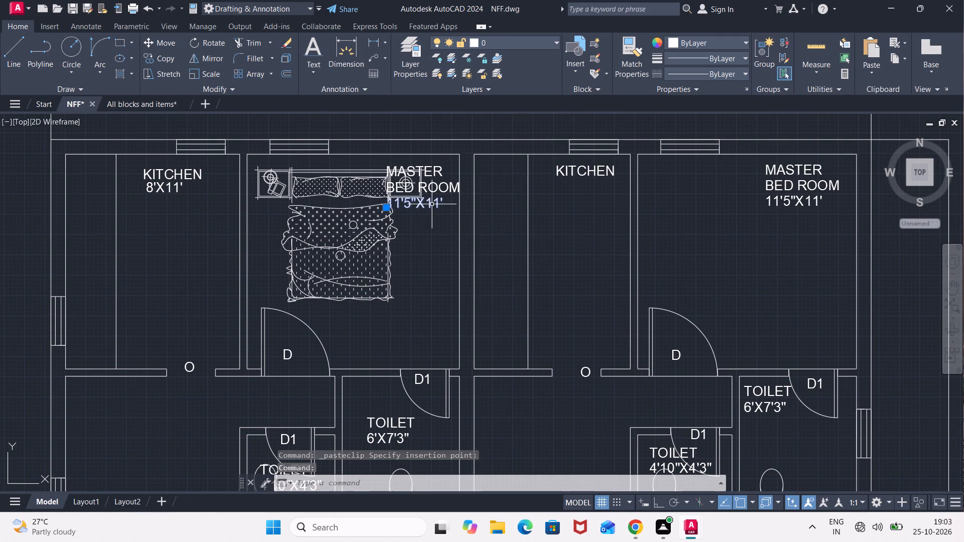
{"action": "left_click", "coordinate": [443, 189]}
{"action": "left_click", "coordinate": [441, 171]}
{"action": "key", "text": "m"}
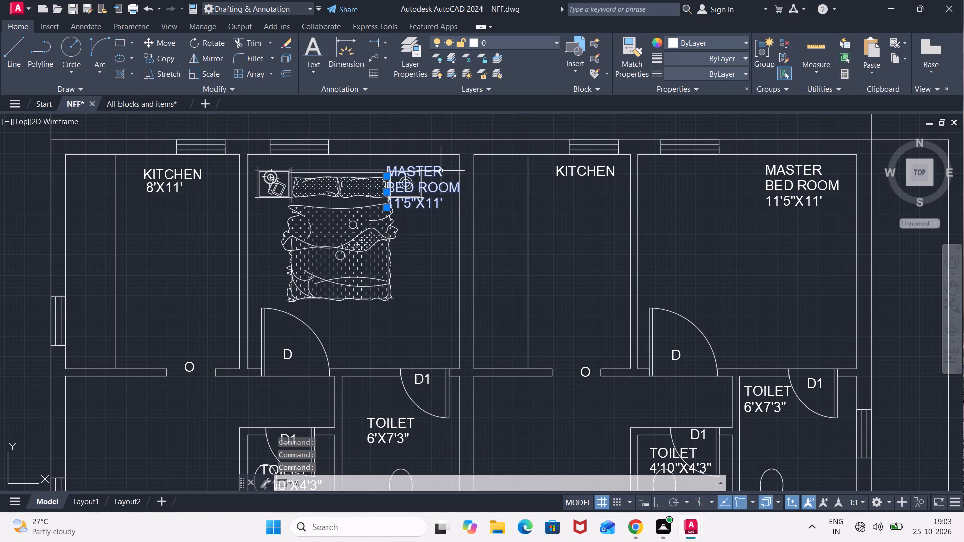
{"action": "key", "text": "Return"}
{"action": "left_click", "coordinate": [441, 171]}
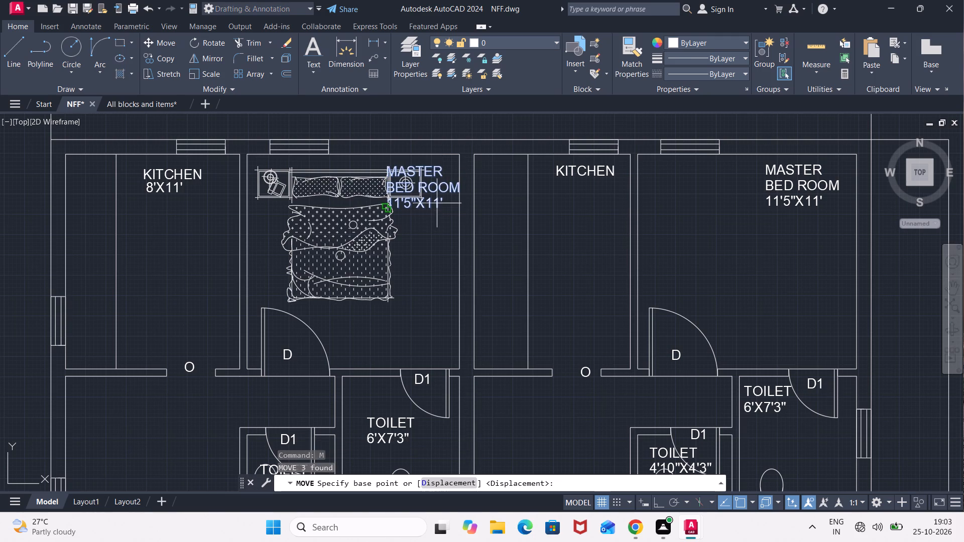
{"action": "left_click", "coordinate": [437, 203]}
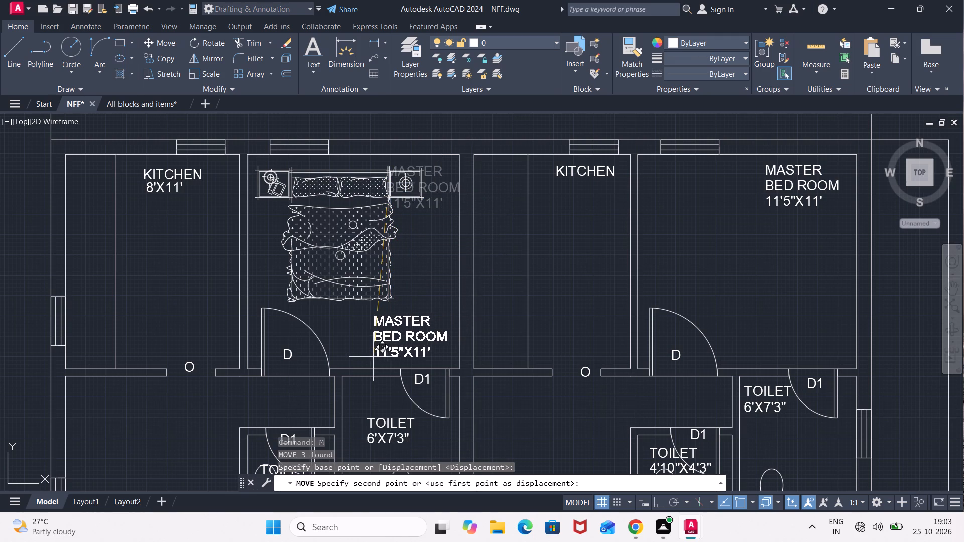
{"action": "left_click", "coordinate": [370, 356]}
Move the right unit's three-line MASTER BED ROOM 11'5"X11' label down to the room's lower area beside the door.
{"action": "middle_click_drag", "start_coordinate": [718, 224], "coordinate": [579, 255]}
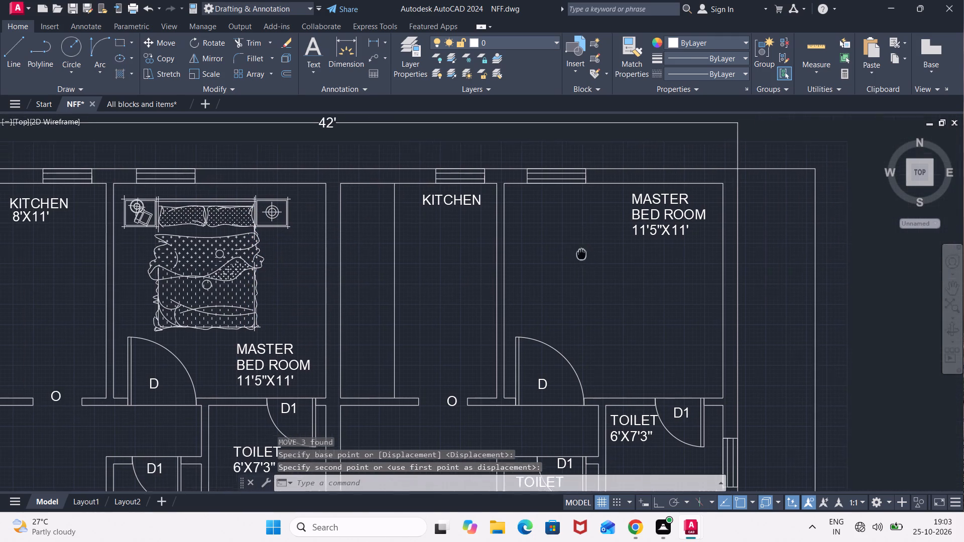
{"action": "middle_click_drag", "start_coordinate": [579, 255], "coordinate": [578, 255]}
{"action": "left_click_drag", "start_coordinate": [678, 203], "coordinate": [678, 207]}
{"action": "left_click", "coordinate": [673, 219]}
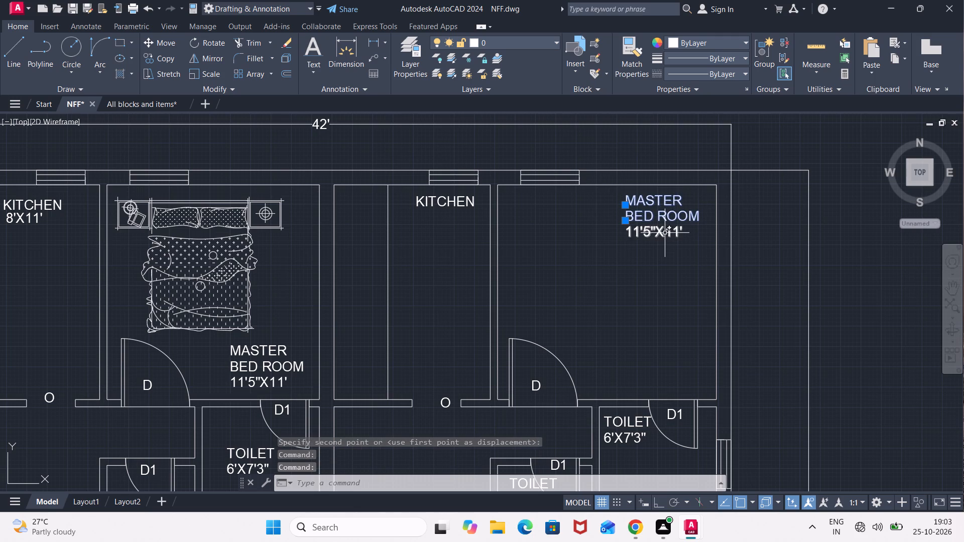
{"action": "left_click", "coordinate": [665, 233]}
{"action": "key", "text": "m"}
{"action": "key", "text": "Return"}
{"action": "left_click", "coordinate": [665, 232]}
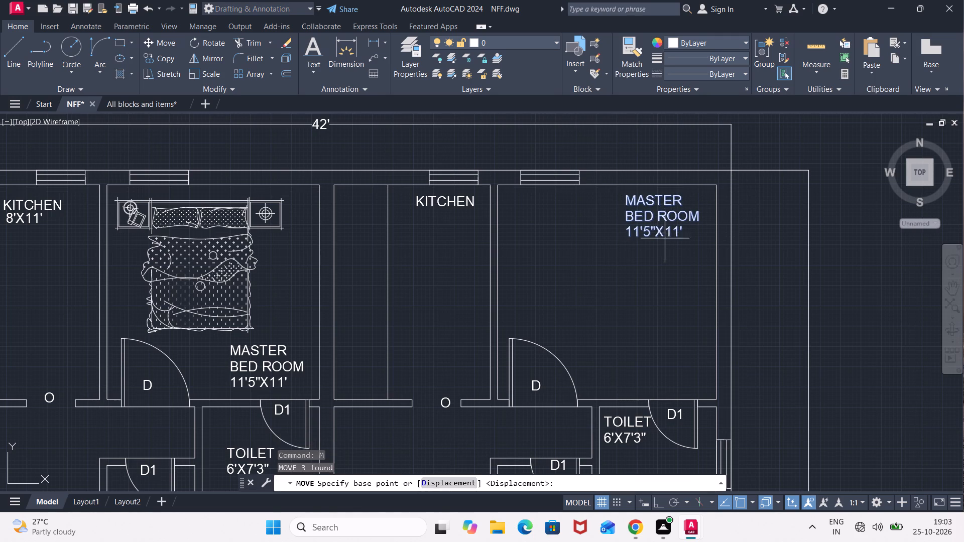
{"action": "left_click", "coordinate": [661, 233]}
{"action": "left_click", "coordinate": [630, 371]}
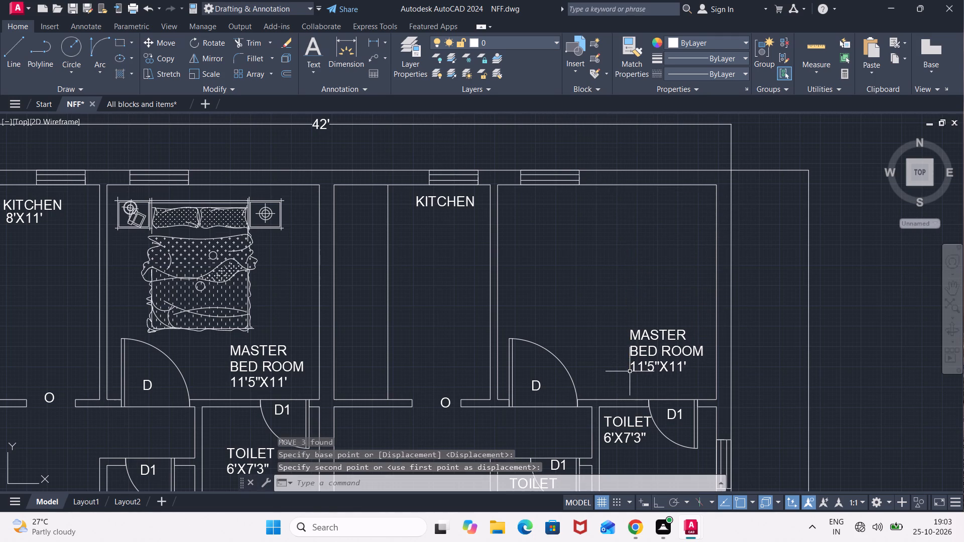
Paste the double bed into the right unit's master bedroom, headboard near the upper wall and above the moved label.
{"action": "key", "text": "ctrl+c"}
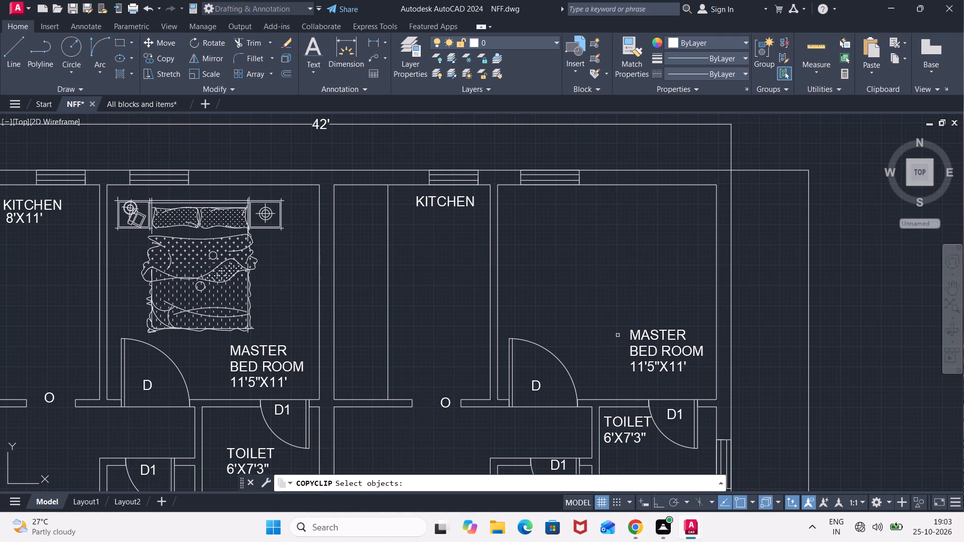
{"action": "key", "text": "ctrl+c"}
{"action": "key", "text": "ctrl+v"}
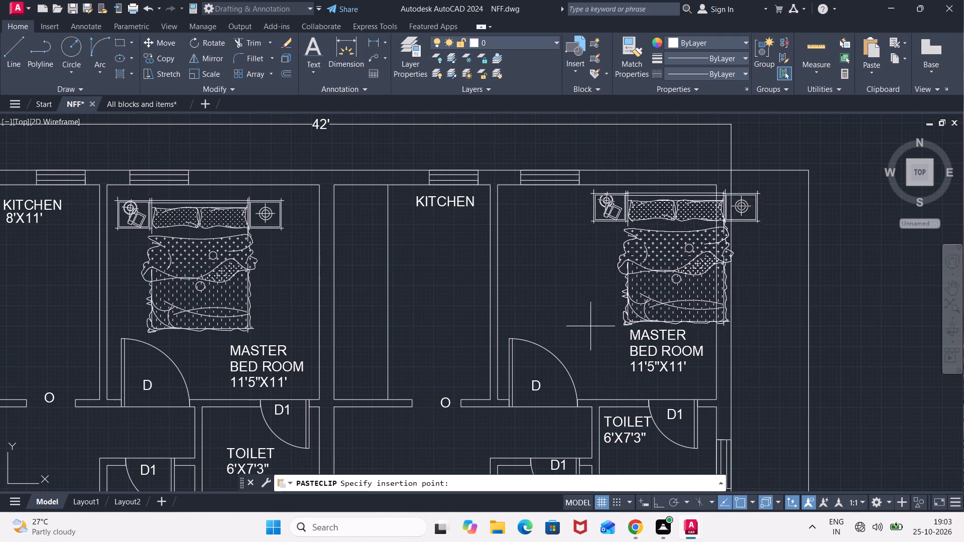
{"action": "left_click", "coordinate": [524, 328]}
Paste the double bed rotated 180° into the right unit's 11'5"X10' bedroom, with its headboard near the lower wall.
{"action": "middle_click_drag", "start_coordinate": [584, 353], "coordinate": [586, 148]}
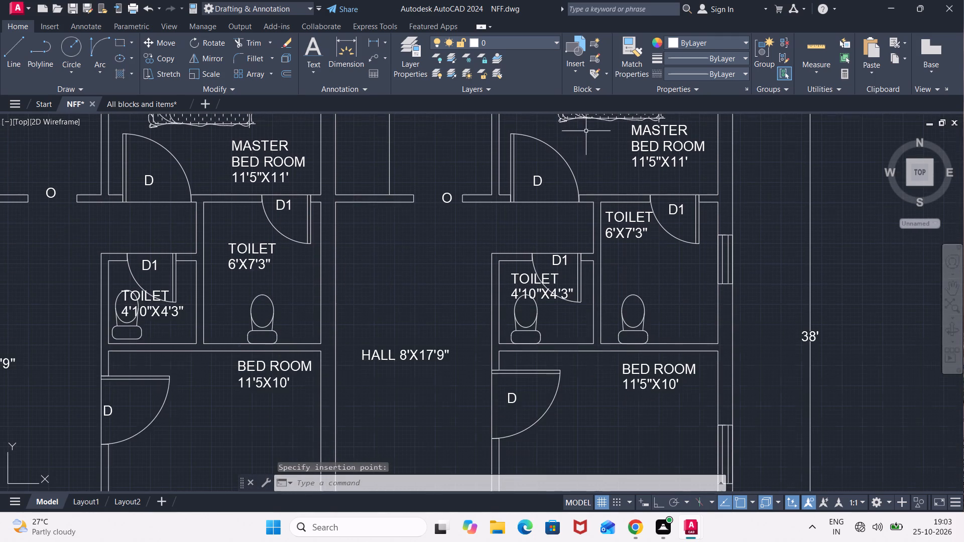
{"action": "middle_click_drag", "start_coordinate": [653, 425], "coordinate": [625, 207]}
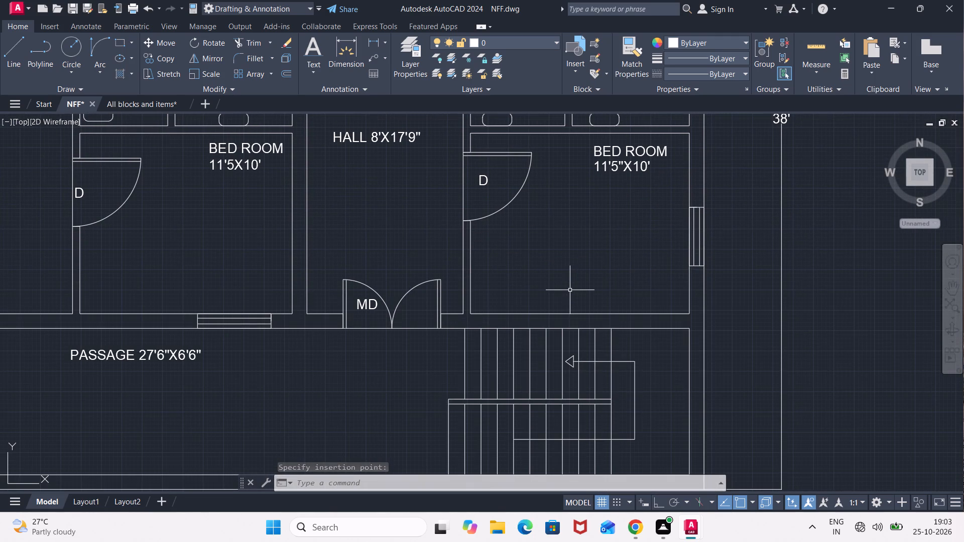
{"action": "key", "text": "ctrl+v"}
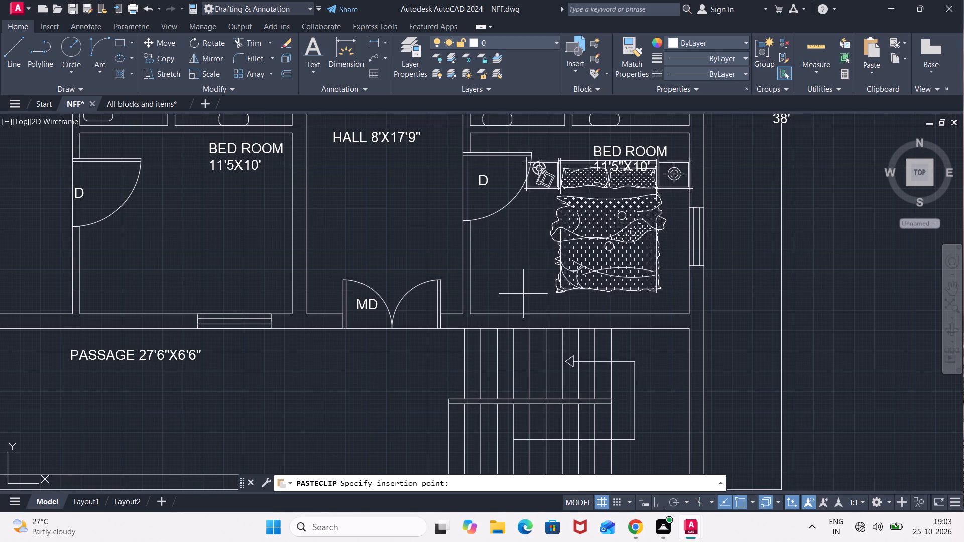
{"action": "key", "text": "r"}
{"action": "key", "text": "o"}
{"action": "key", "text": "Return"}
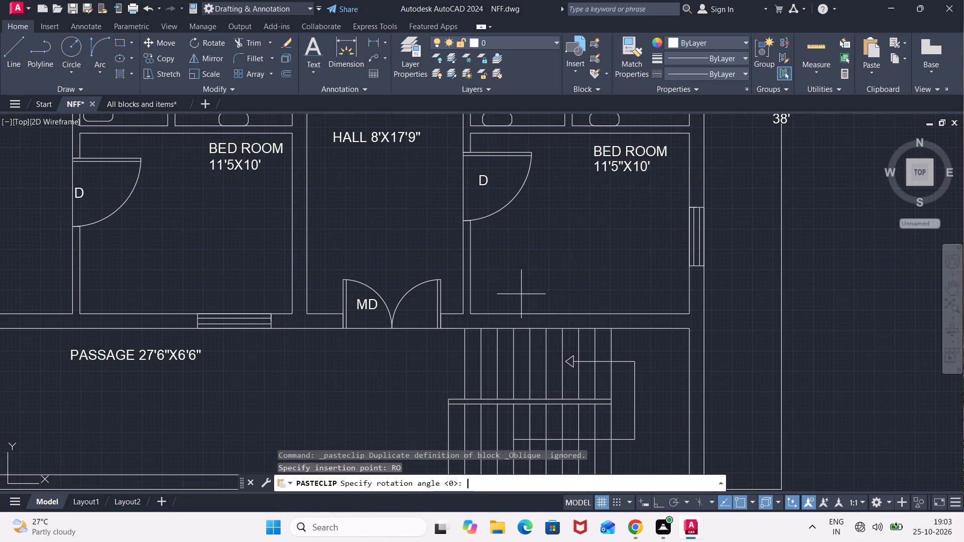
{"action": "type", "text": "180"}
{"action": "key", "text": "Return"}
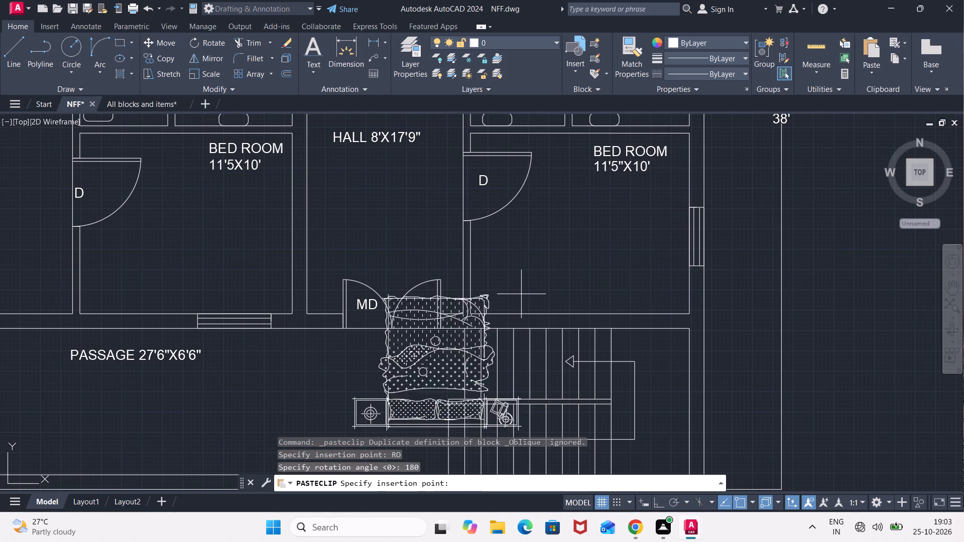
{"action": "left_click", "coordinate": [683, 172]}
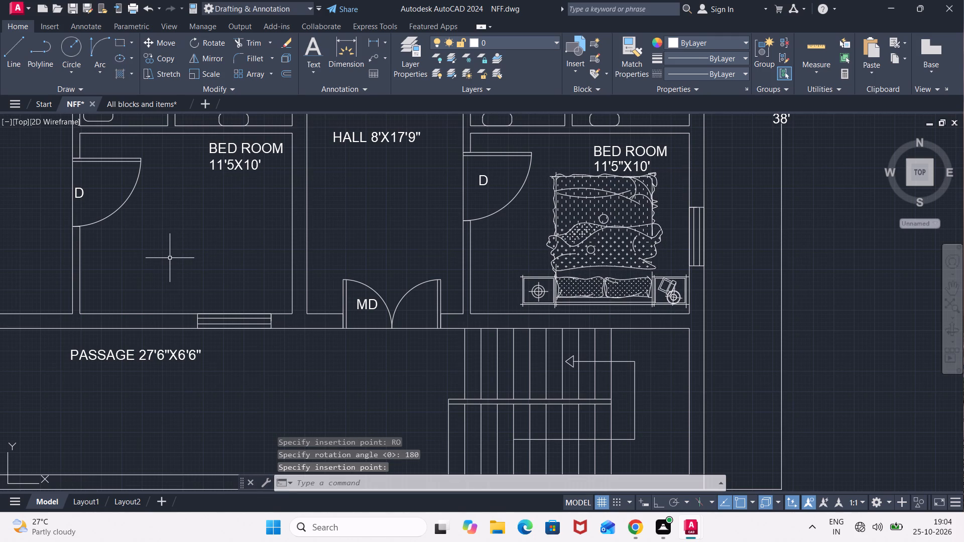
Paste the double bed rotated 180° into the left unit's 11'5X10' bedroom, with its headboard near the lower wall.
{"action": "key", "text": "ctrl+v"}
{"action": "type", "text": "RO"}
{"action": "key", "text": "Return"}
{"action": "type", "text": "180"}
{"action": "key", "text": "Return"}
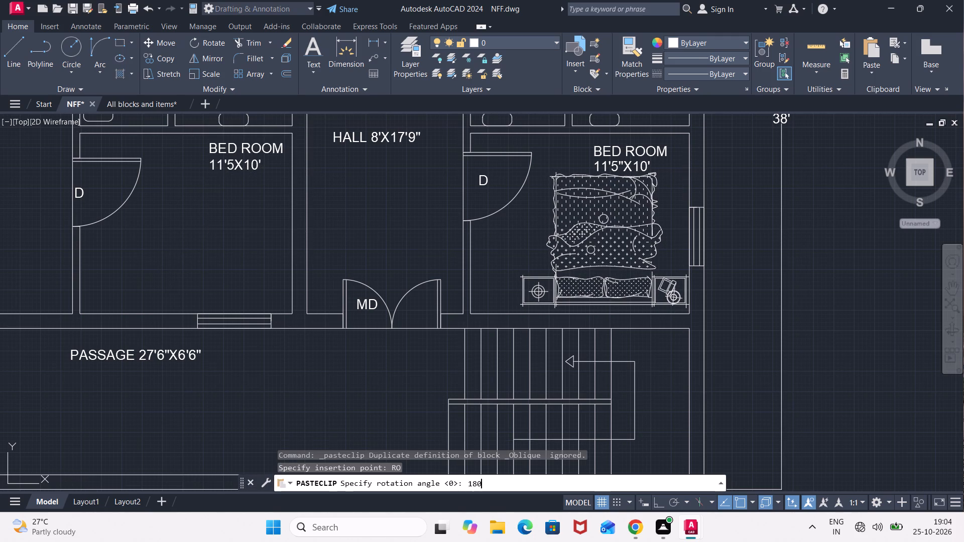
{"action": "left_click", "coordinate": [284, 170]}
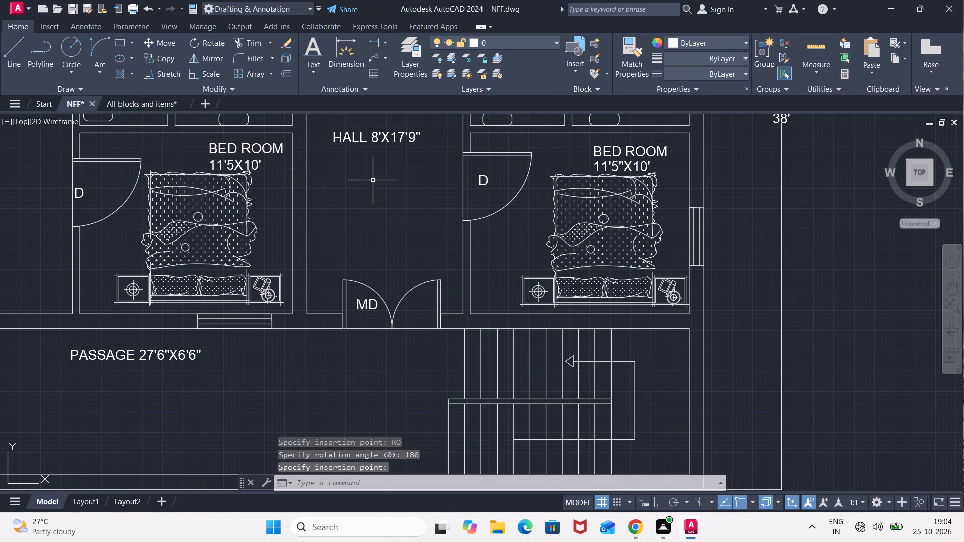
Switch to the All blocks and items drawing and copy the oval six-chair dining table from the dining furniture section.
{"action": "scroll", "coordinate": [374, 180], "scroll_direction": "down", "scroll_amount": 2}
{"action": "middle_click_drag", "start_coordinate": [375, 181], "coordinate": [369, 236]}
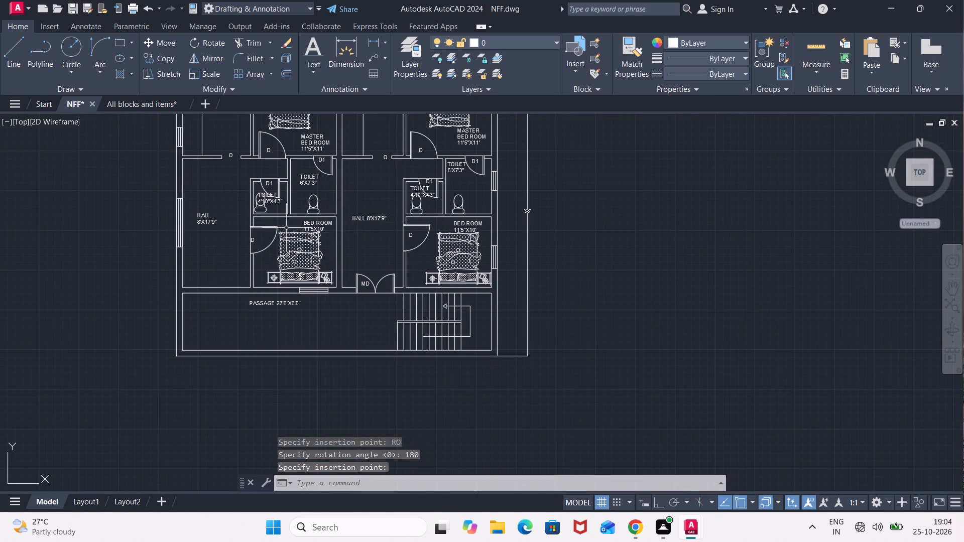
{"action": "middle_click_drag", "start_coordinate": [231, 178], "coordinate": [227, 239]}
{"action": "scroll", "coordinate": [234, 166], "scroll_direction": "up", "scroll_amount": 1}
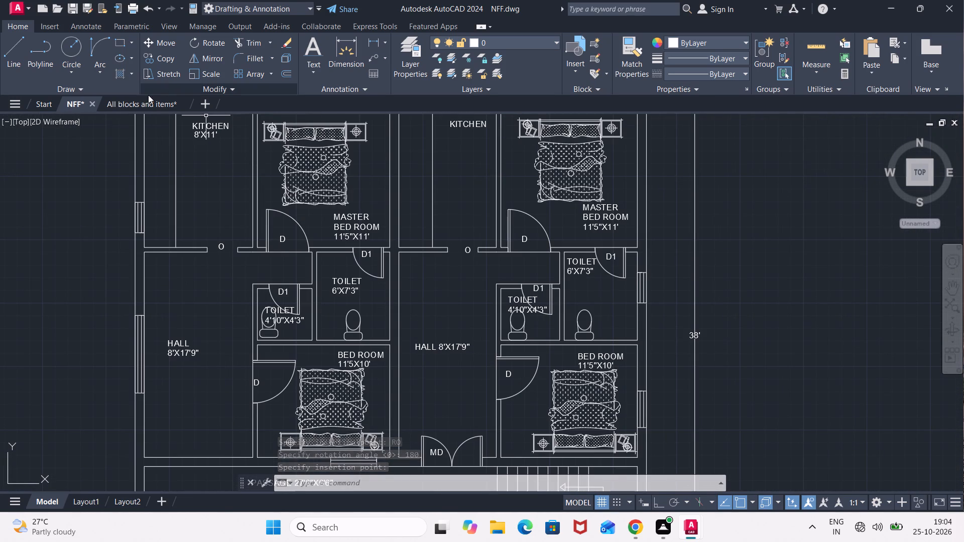
{"action": "left_click", "coordinate": [145, 103]}
{"action": "scroll", "coordinate": [421, 239], "scroll_direction": "down", "scroll_amount": 2}
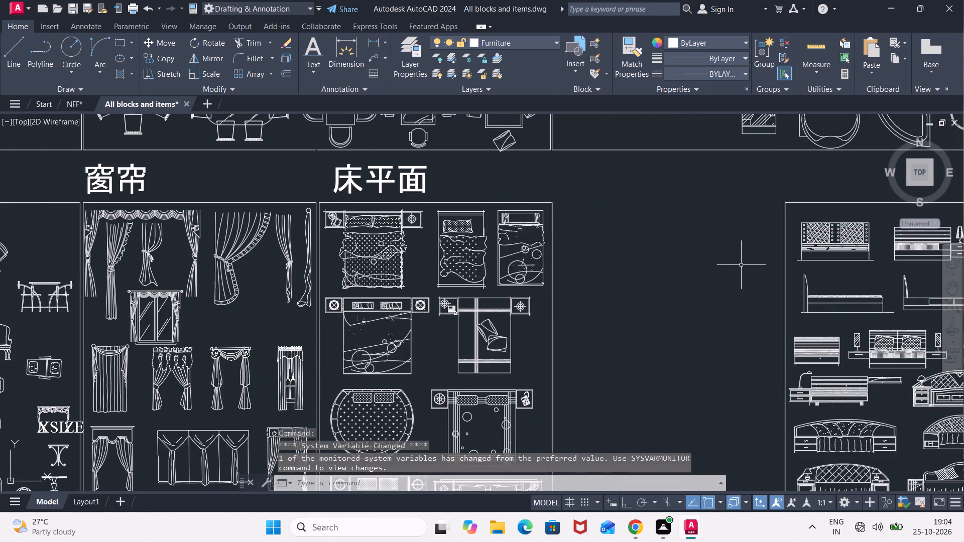
{"action": "scroll", "coordinate": [741, 265], "scroll_direction": "down", "scroll_amount": 2}
{"action": "middle_click_drag", "start_coordinate": [686, 217], "coordinate": [689, 253]}
{"action": "scroll", "coordinate": [560, 249], "scroll_direction": "up", "scroll_amount": 1}
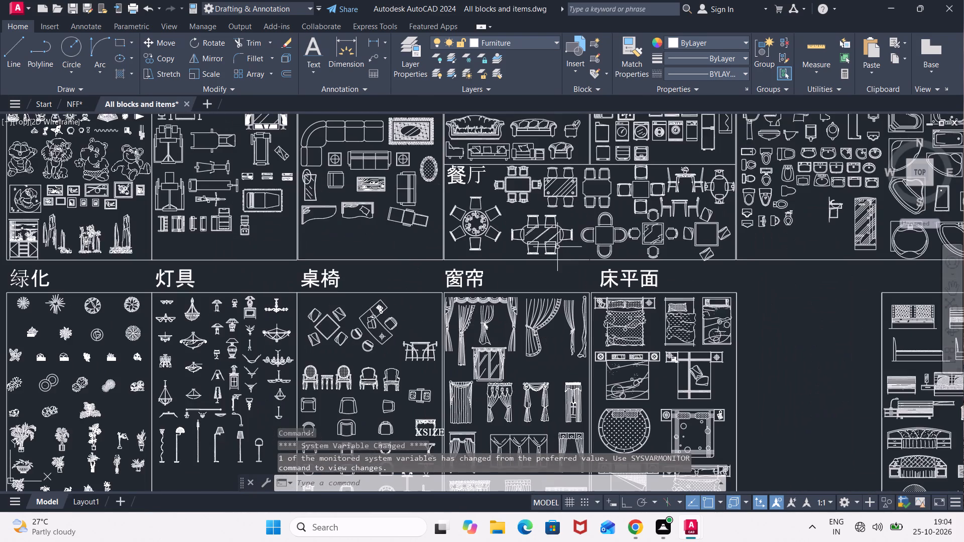
{"action": "scroll", "coordinate": [604, 225], "scroll_direction": "up", "scroll_amount": 1}
{"action": "left_click", "coordinate": [559, 208]}
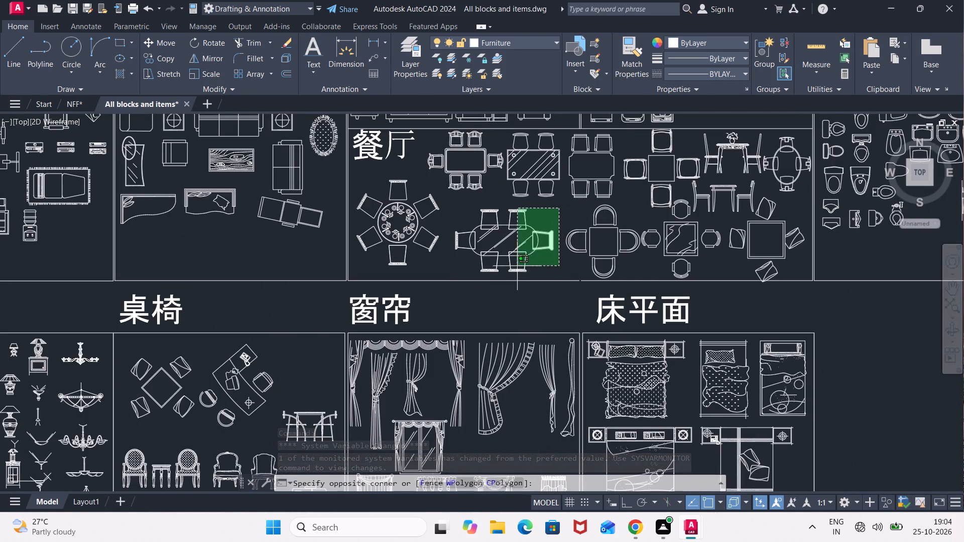
{"action": "left_click", "coordinate": [452, 274]}
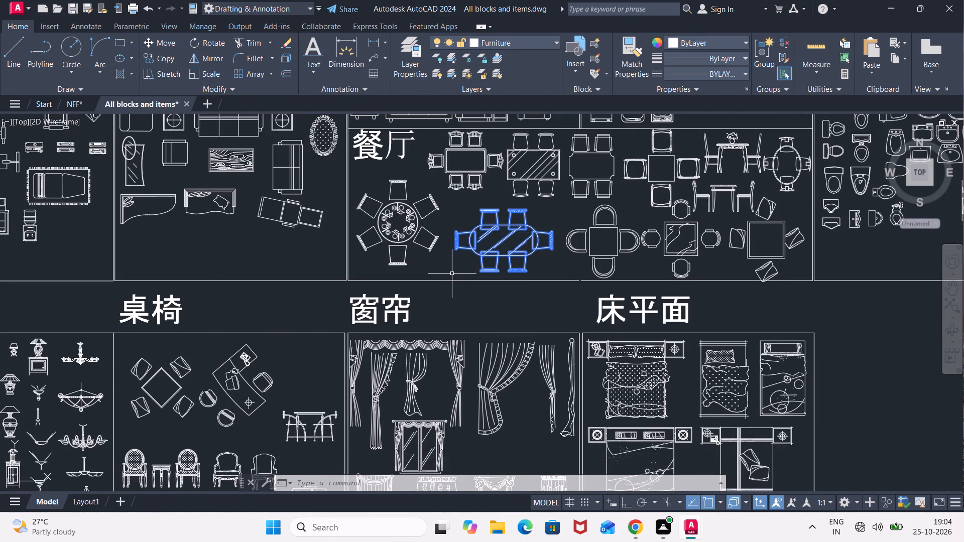
{"action": "key", "text": "ctrl+c"}
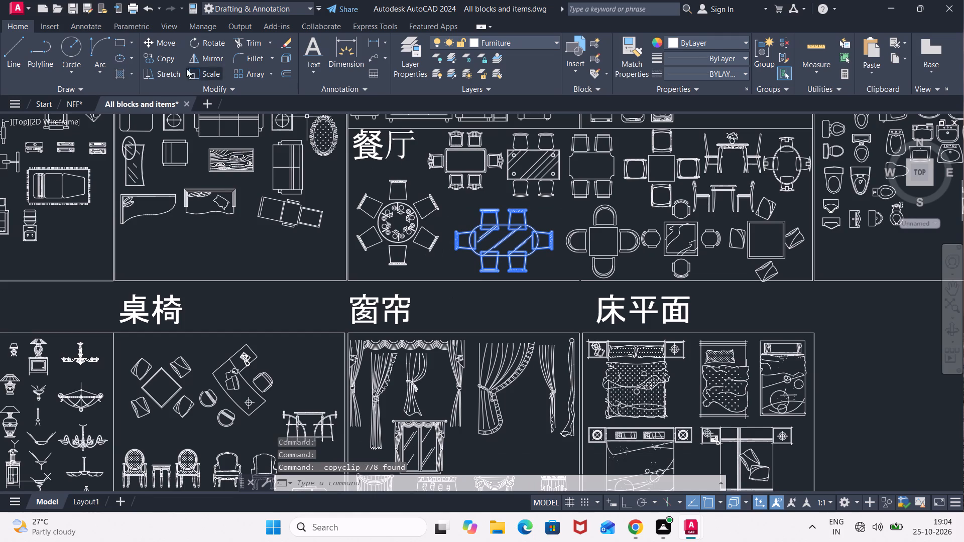
Return to the NFF drawing and paste the dining table outside the plan, beside the left unit's hall.
{"action": "left_click", "coordinate": [75, 105]}
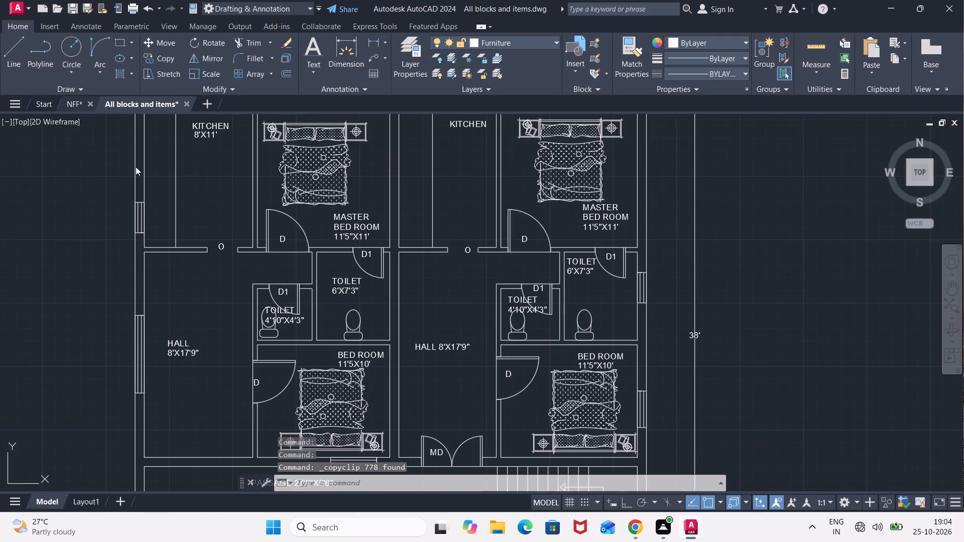
{"action": "left_click", "coordinate": [207, 314]}
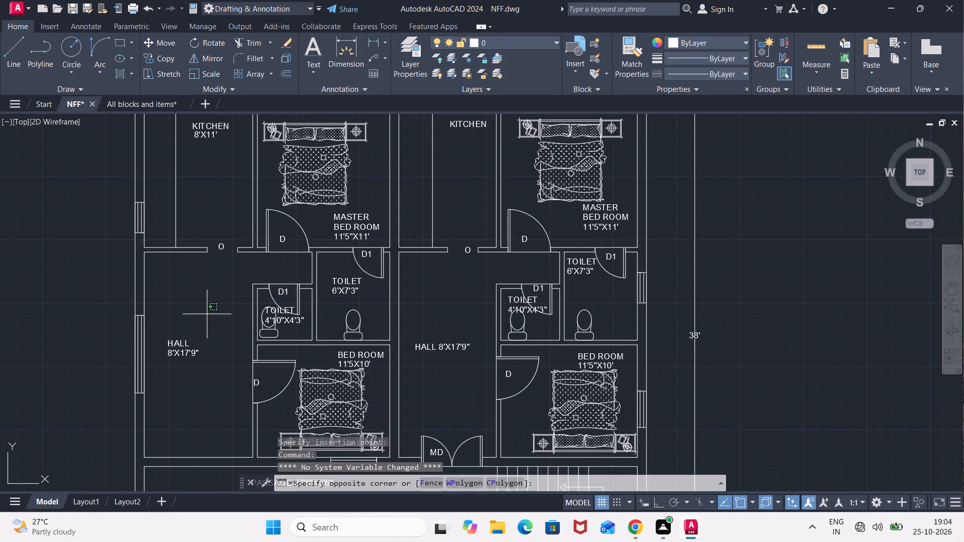
{"action": "key", "text": "ctrl+v"}
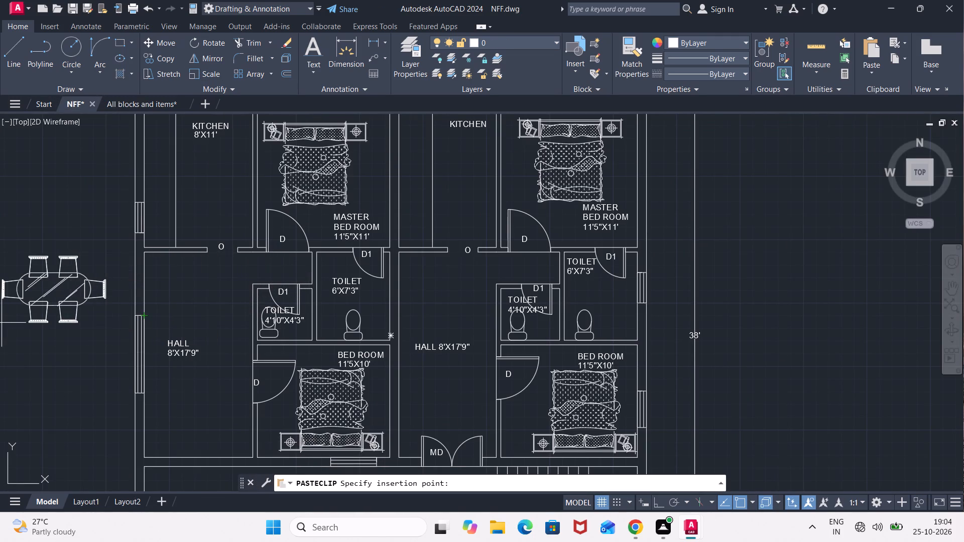
{"action": "left_click", "coordinate": [0, 328]}
Scale the pasted dining table down freehand to roughly two-thirds size, using a base point at its lower chairs.
{"action": "scroll", "coordinate": [44, 287], "scroll_direction": "down", "scroll_amount": 1}
{"action": "left_click", "coordinate": [94, 250]}
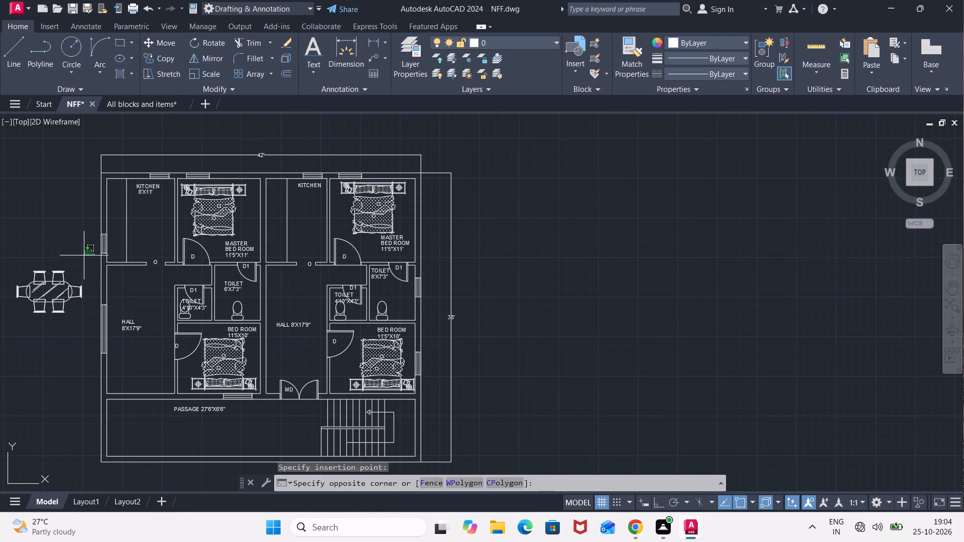
{"action": "left_click", "coordinate": [16, 332]}
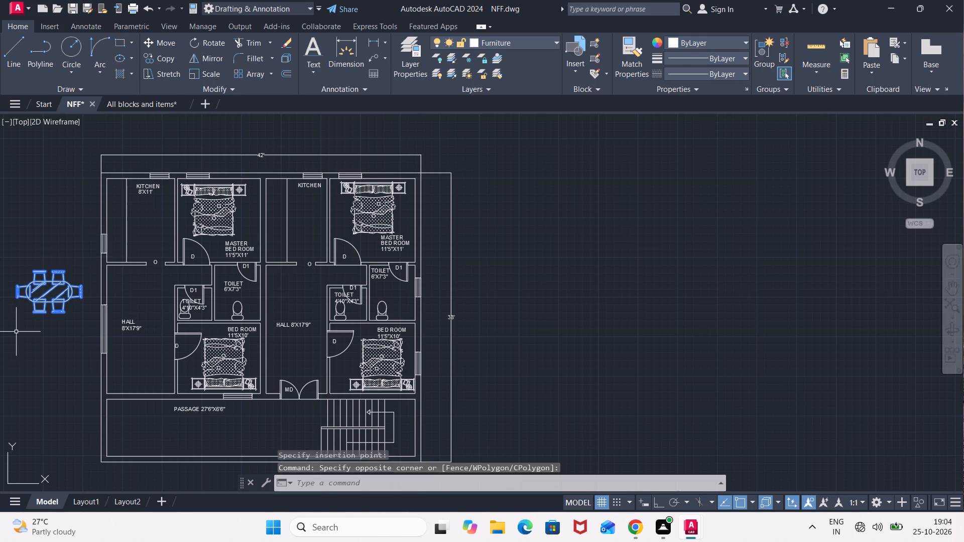
{"action": "key", "text": "r"}
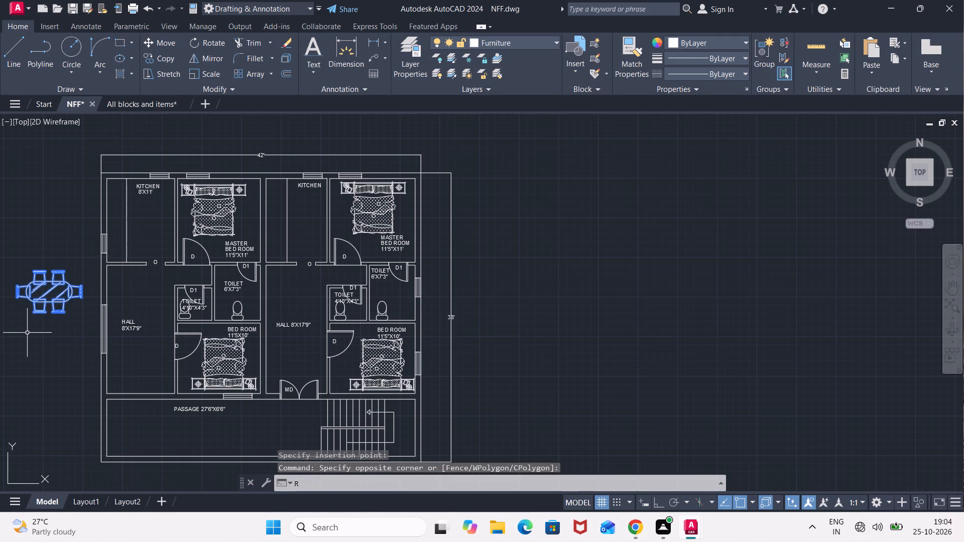
{"action": "key", "text": "BackSpace"}
{"action": "type", "text": "SC"}
{"action": "key", "text": "Return"}
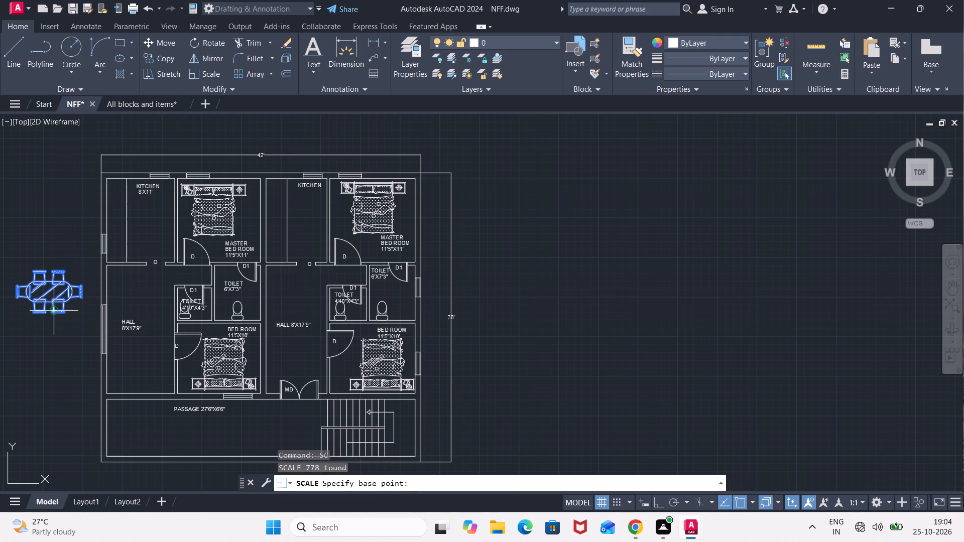
{"action": "left_click", "coordinate": [53, 307]}
{"action": "left_click", "coordinate": [61, 291]}
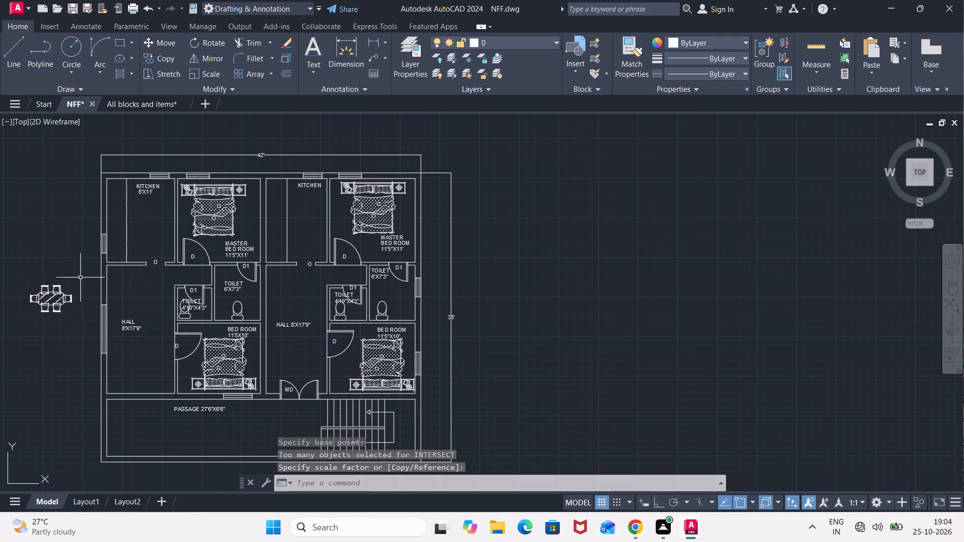
Copy the reduced dining table and paste it into the right unit's hall, just above the HALL 8'X17'9" label.
{"action": "left_click", "coordinate": [84, 275]}
{"action": "left_click", "coordinate": [27, 324]}
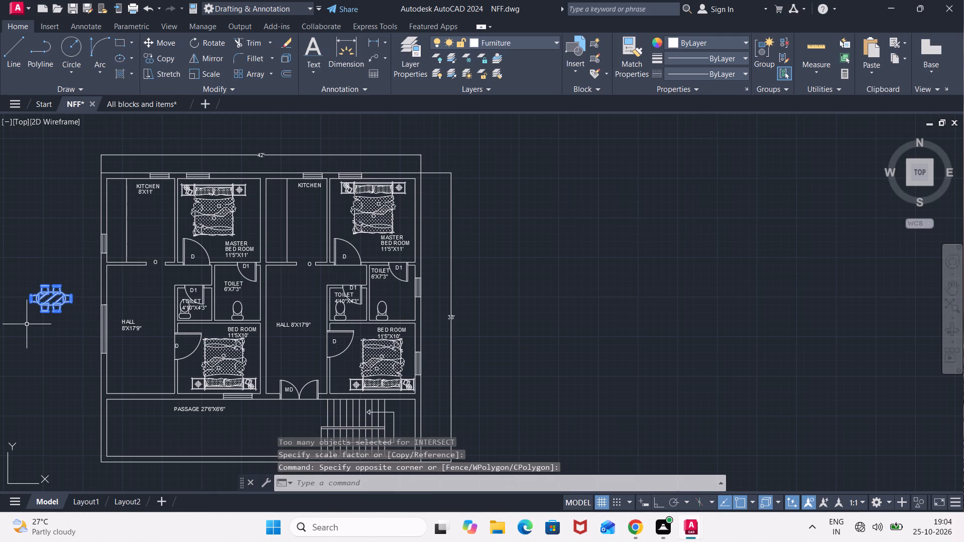
{"action": "key", "text": "ctrl+c"}
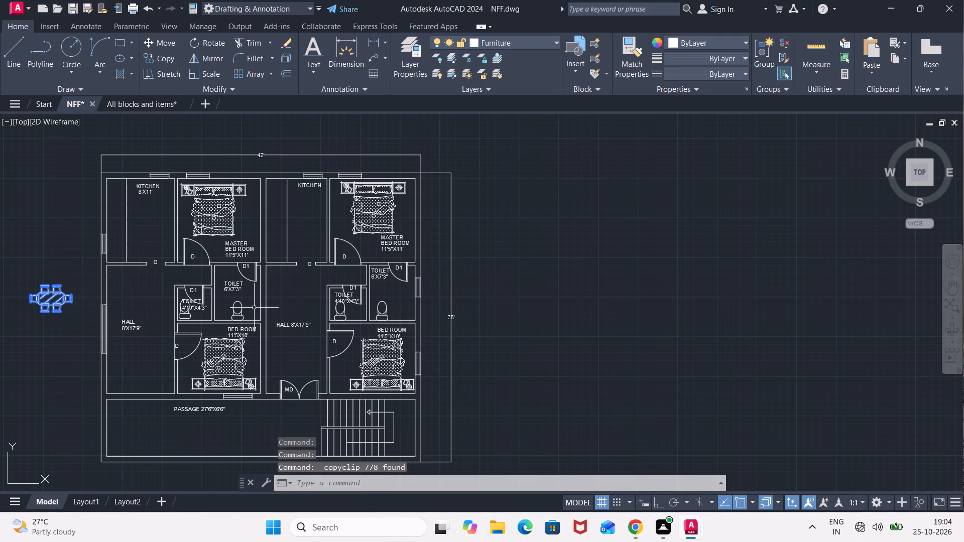
{"action": "left_click", "coordinate": [290, 304]}
{"action": "key", "text": "ctrl+v"}
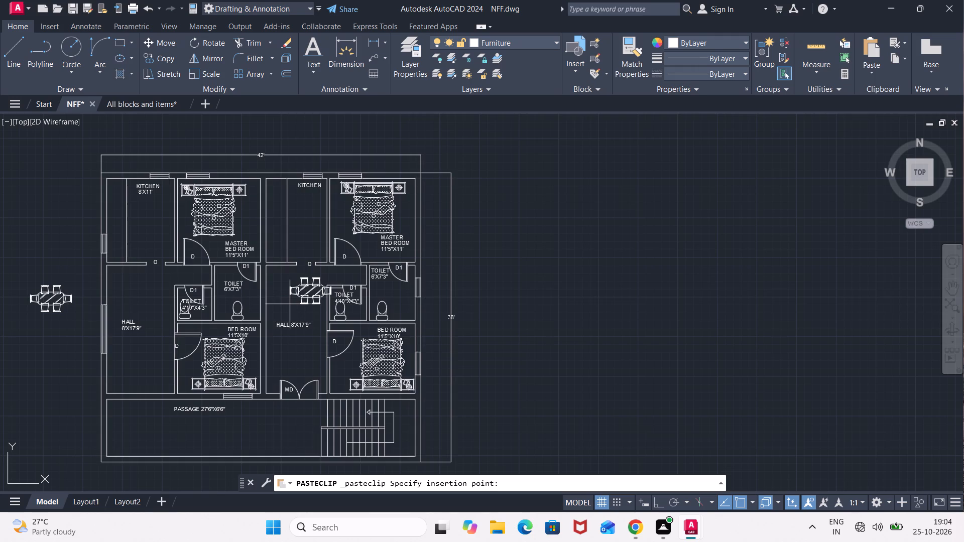
{"action": "scroll", "coordinate": [280, 308], "scroll_direction": "up", "scroll_amount": 2}
{"action": "left_click", "coordinate": [265, 324]}
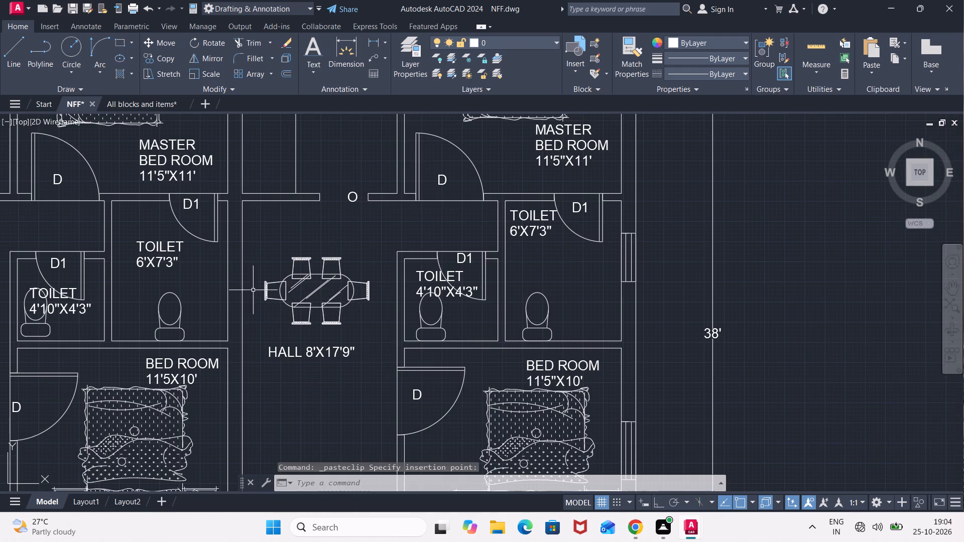
Paste another copy of the reduced dining table into the left unit's hall, above its HALL 8'X17'9" label.
{"action": "middle_click_drag", "start_coordinate": [250, 248], "coordinate": [542, 235]}
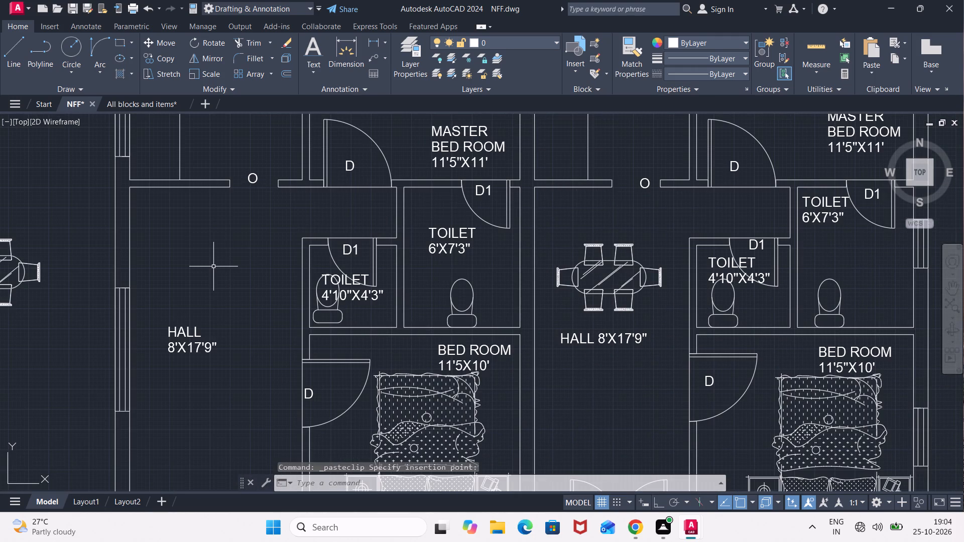
{"action": "key", "text": "ctrl+v"}
{"action": "left_click", "coordinate": [161, 297]}
Delete the spare dining table lying outside the plan beside the left unit.
{"action": "middle_click_drag", "start_coordinate": [79, 288], "coordinate": [86, 288]}
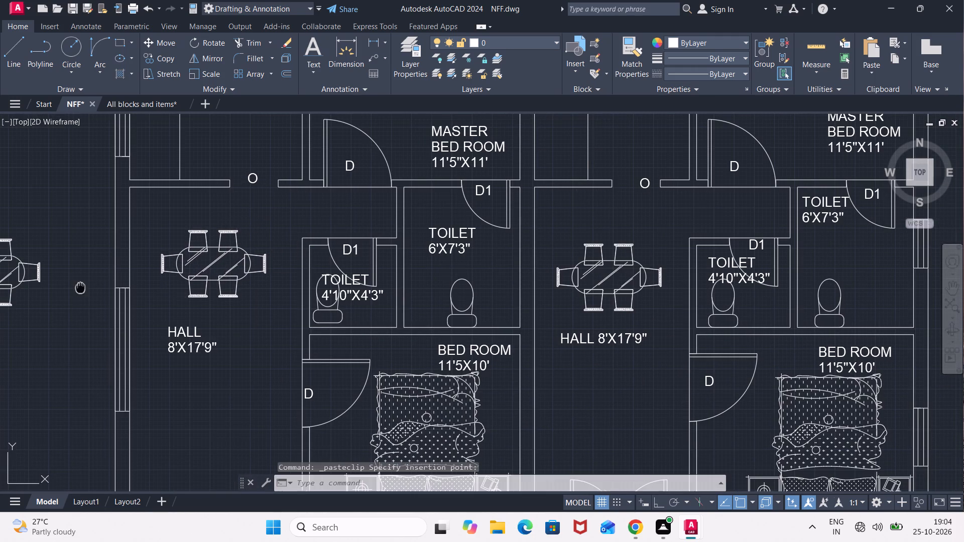
{"action": "middle_click_drag", "start_coordinate": [86, 288], "coordinate": [224, 288]}
{"action": "left_click_drag", "start_coordinate": [210, 206], "coordinate": [210, 220]}
{"action": "left_click", "coordinate": [10, 320]}
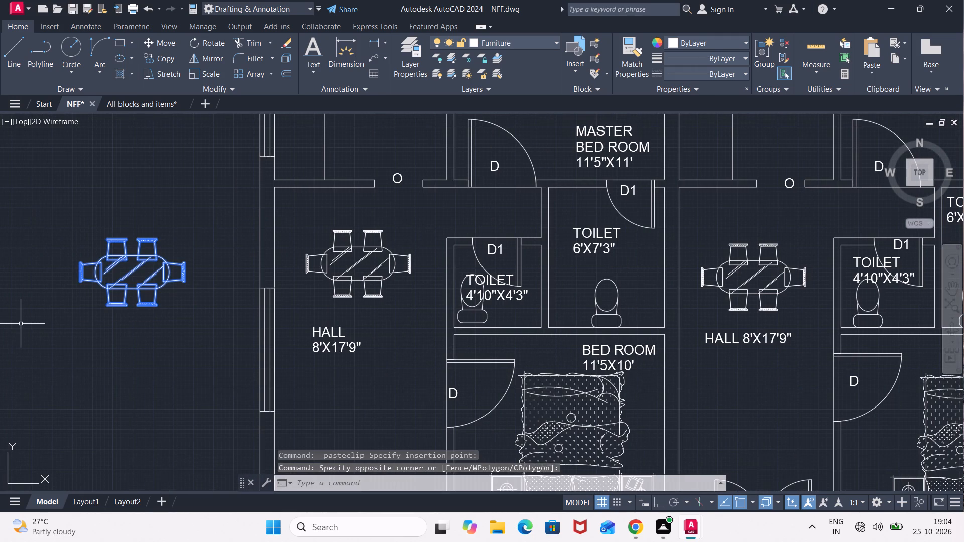
{"action": "key", "text": "Delete"}
Copy the complete L-shaped corner sofa, including its lower end seat, from the All blocks and items drawing.
{"action": "scroll", "coordinate": [212, 360], "scroll_direction": "down", "scroll_amount": 2}
{"action": "middle_click_drag", "start_coordinate": [337, 367], "coordinate": [358, 263]}
{"action": "left_click", "coordinate": [143, 105]}
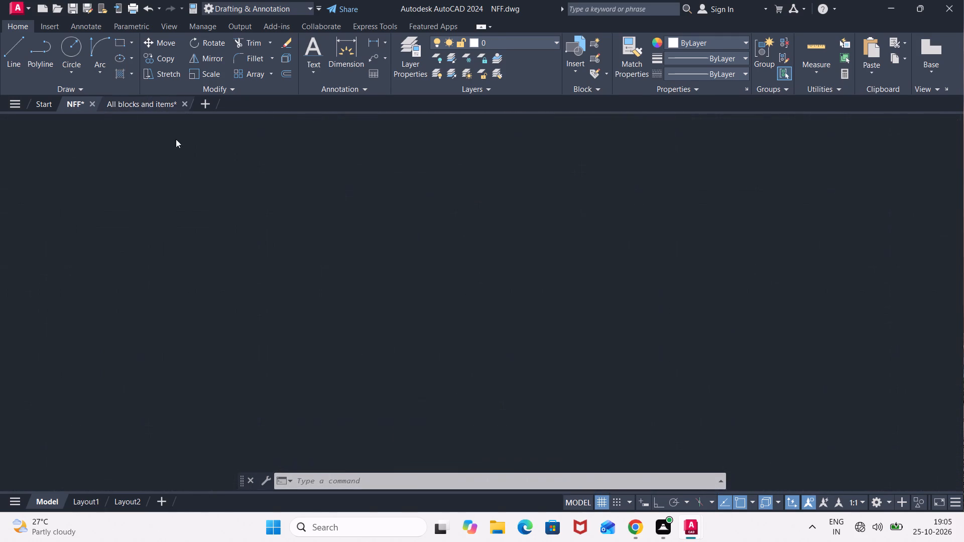
{"action": "scroll", "coordinate": [505, 266], "scroll_direction": "down", "scroll_amount": 2}
{"action": "scroll", "coordinate": [402, 193], "scroll_direction": "up", "scroll_amount": 2}
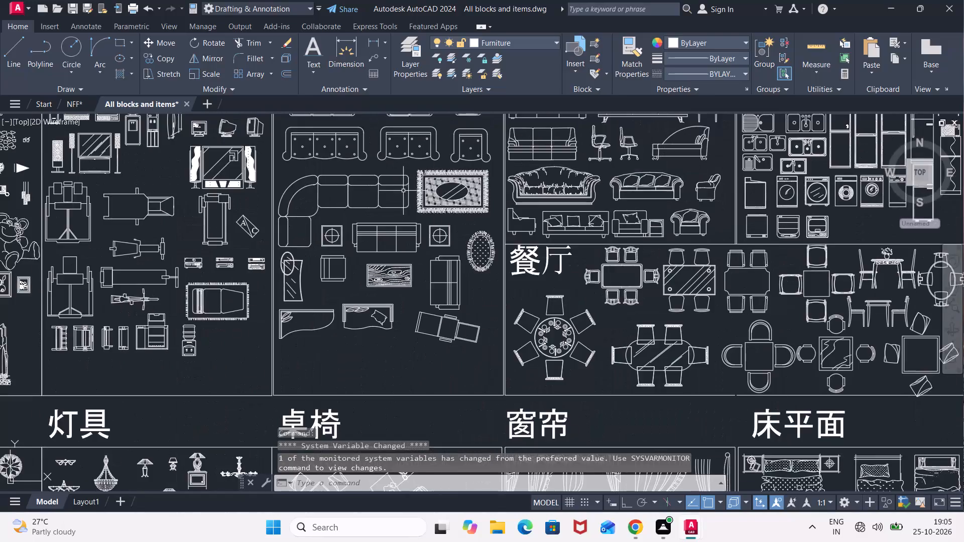
{"action": "scroll", "coordinate": [404, 191], "scroll_direction": "up", "scroll_amount": 2}
{"action": "left_click", "coordinate": [421, 143]}
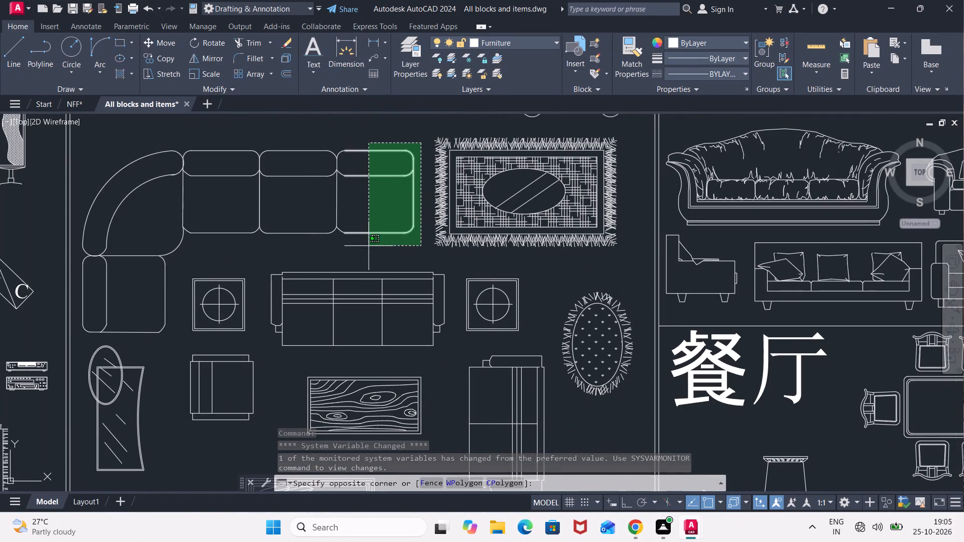
{"action": "left_click", "coordinate": [79, 261]}
{"action": "left_click", "coordinate": [191, 258]}
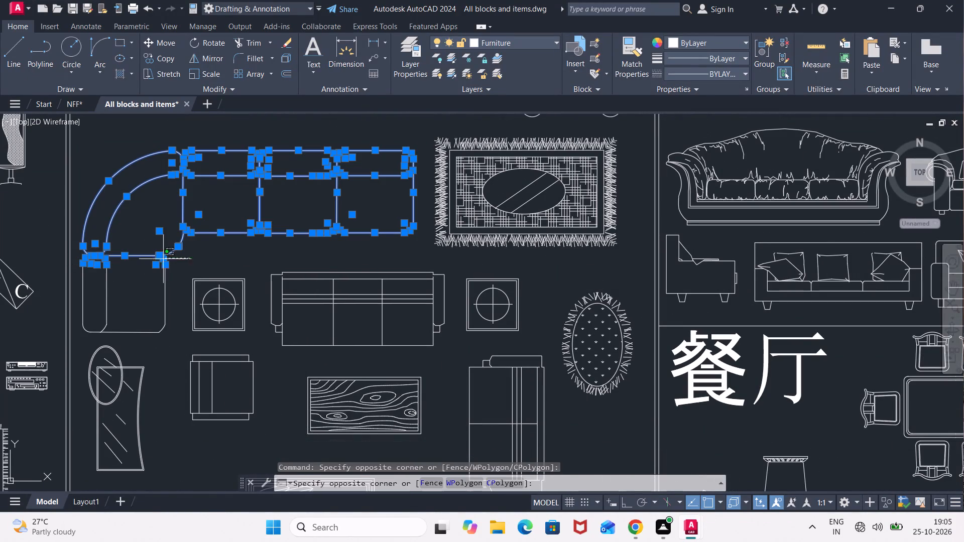
{"action": "left_click", "coordinate": [137, 299]}
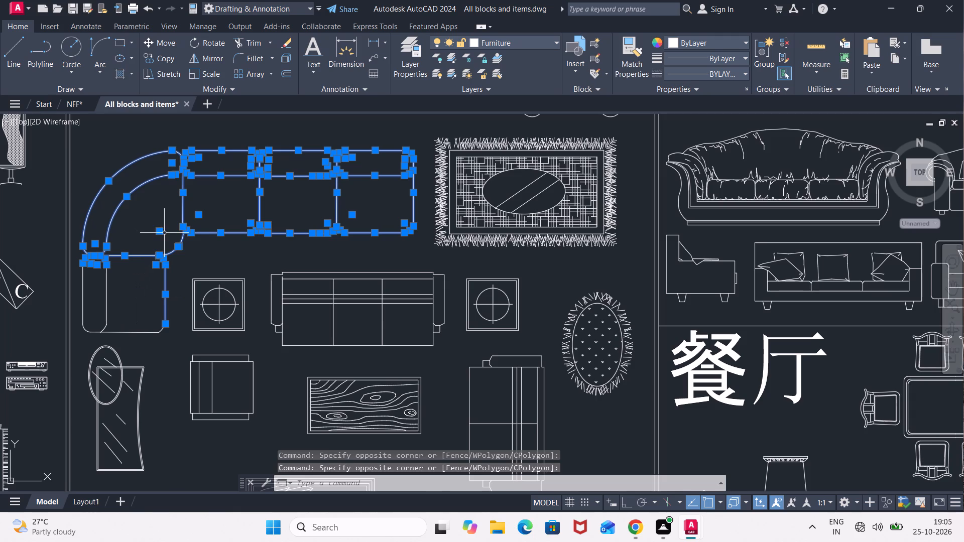
{"action": "left_click", "coordinate": [171, 240]}
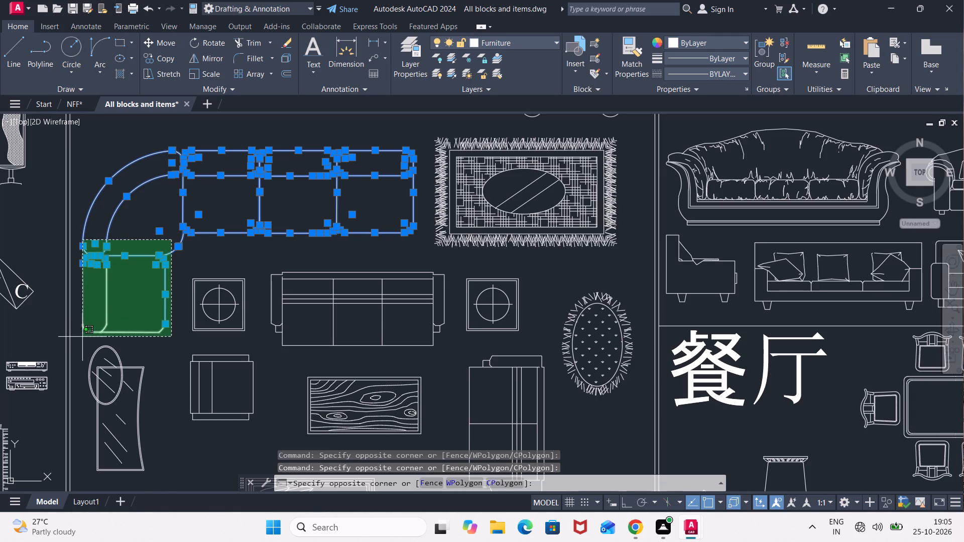
{"action": "left_click", "coordinate": [80, 338]}
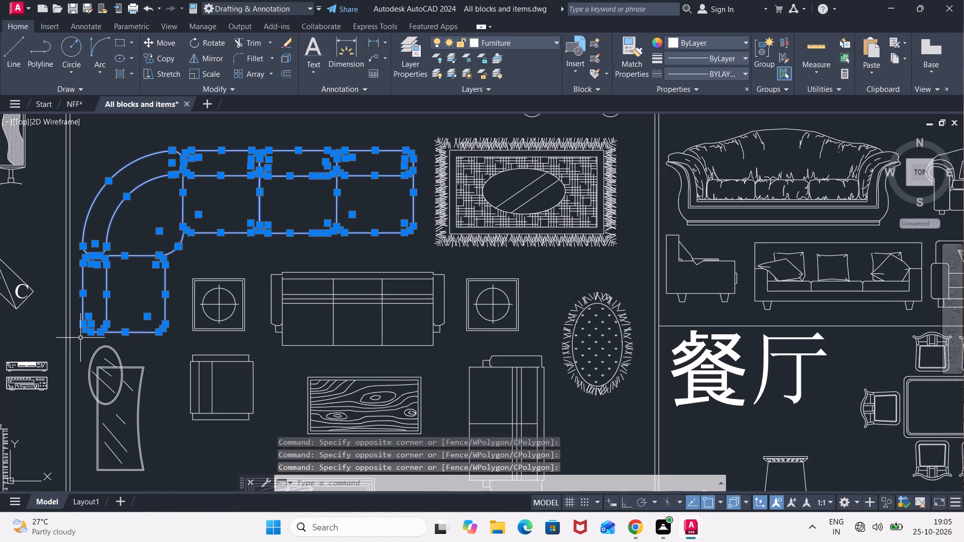
{"action": "key", "text": "ctrl+c"}
Return to the NFF drawing and paste the corner sofa outside the plan, beside the left unit's hall.
{"action": "left_click", "coordinate": [67, 100]}
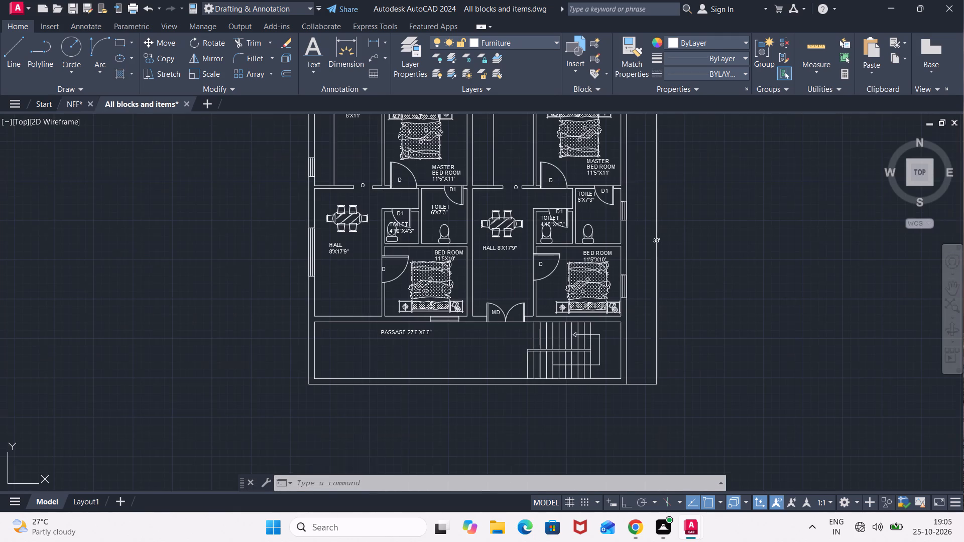
{"action": "left_click", "coordinate": [218, 305]}
{"action": "key", "text": "ctrl+v"}
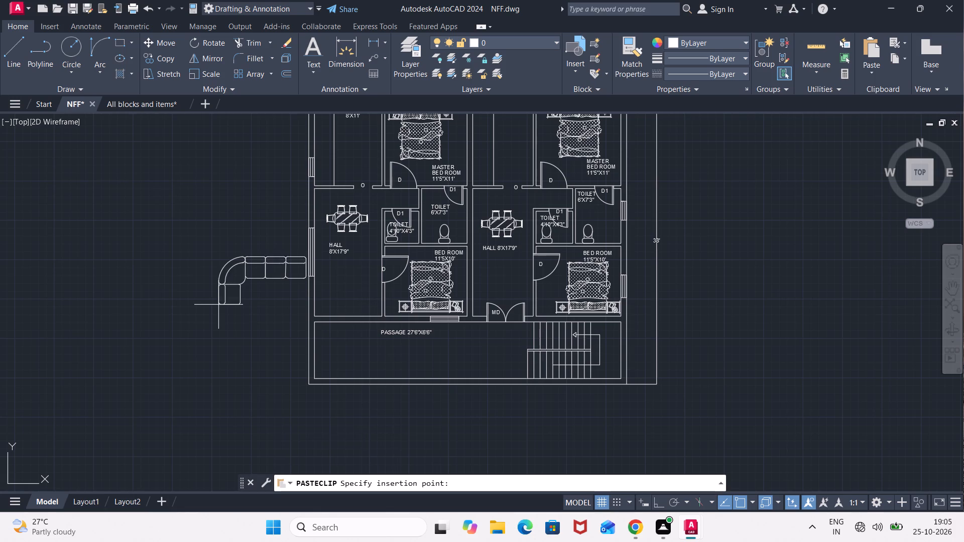
{"action": "left_click", "coordinate": [177, 317]}
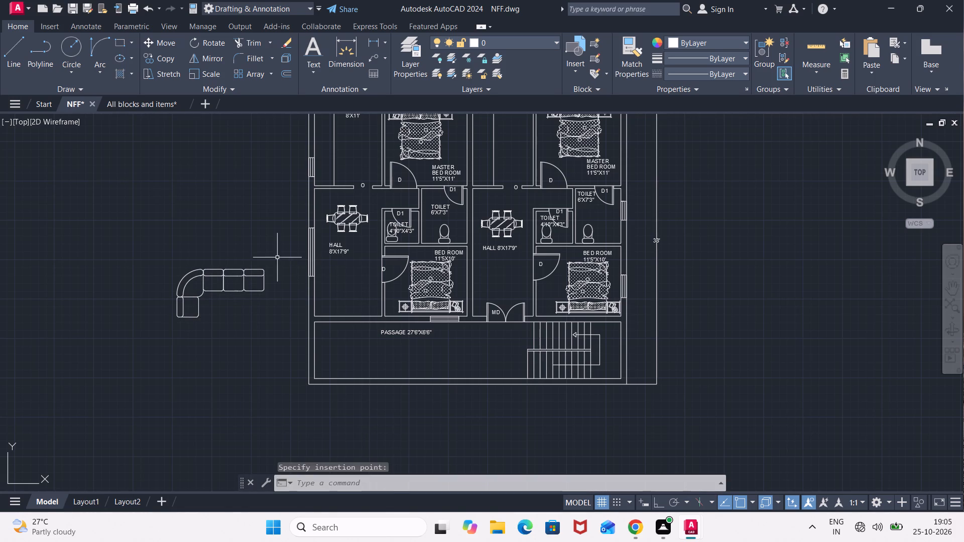
Rotate the corner sofa outside the plan 90 degrees counterclockwise about its lower seat, so its long run stands vertical.
{"action": "left_click", "coordinate": [277, 257]}
{"action": "left_click", "coordinate": [160, 335]}
{"action": "type", "text": "RO"}
{"action": "key", "text": "Return"}
{"action": "left_click", "coordinate": [201, 323]}
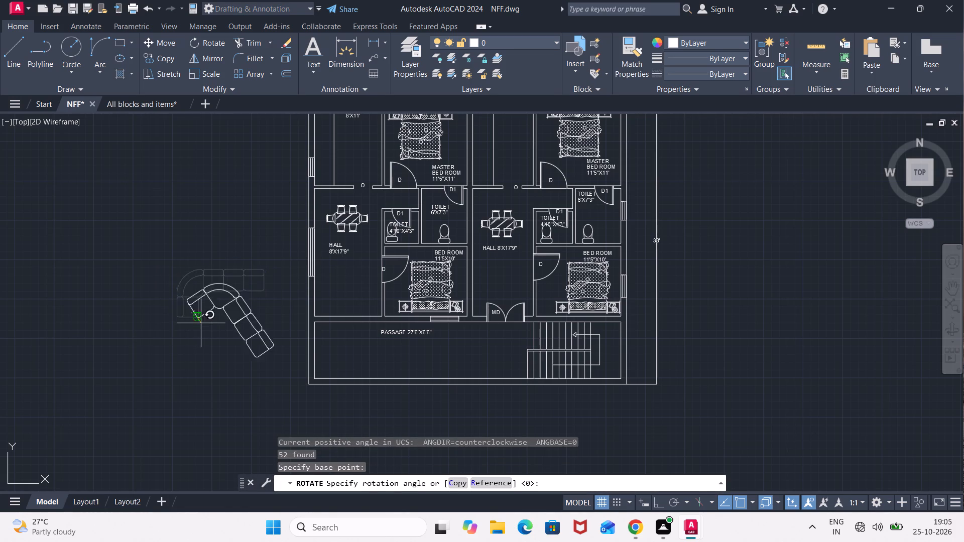
{"action": "left_click", "coordinate": [198, 238]}
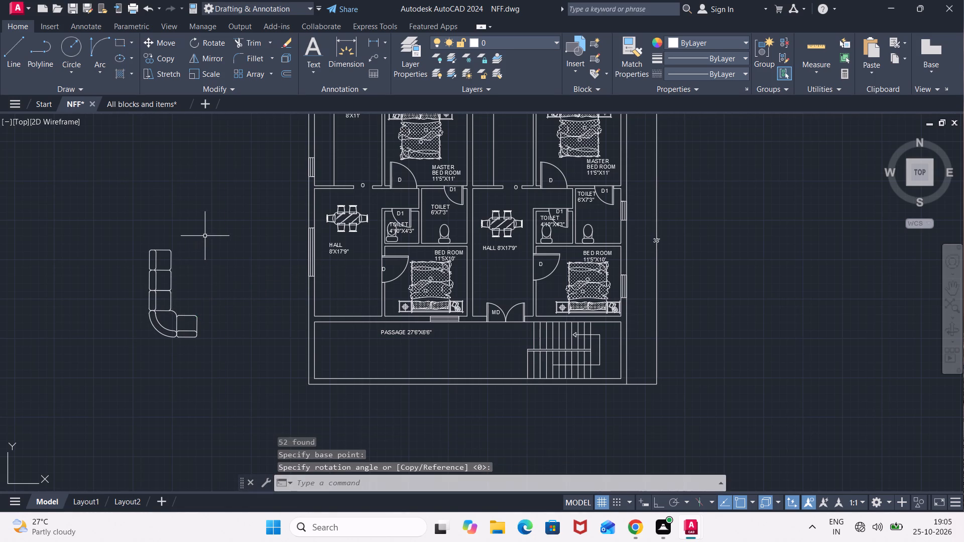
Scale the rotated corner sofa down freehand from the corner of its lower seat so it suits the hall's width.
{"action": "left_click", "coordinate": [205, 235]}
{"action": "left_click", "coordinate": [140, 359]}
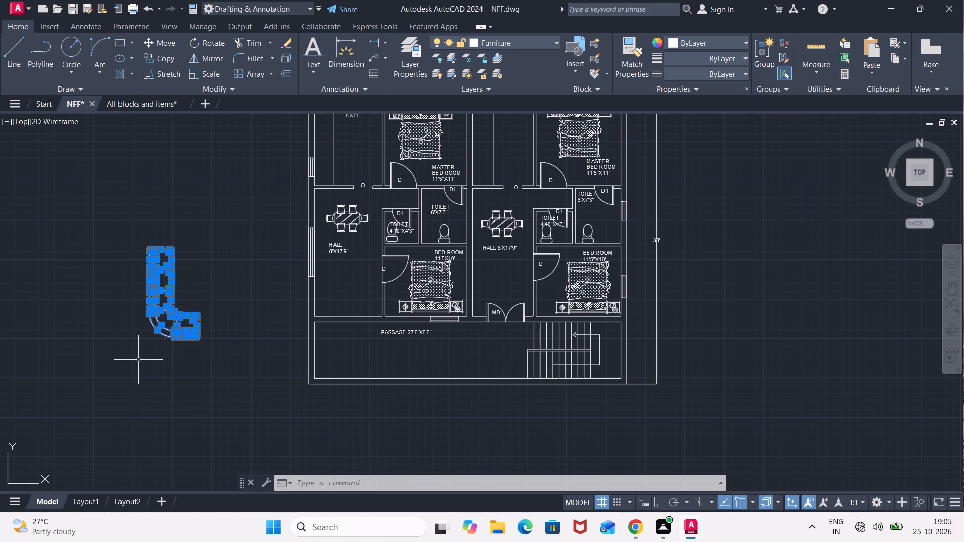
{"action": "type", "text": "SC"}
{"action": "key", "text": "Return"}
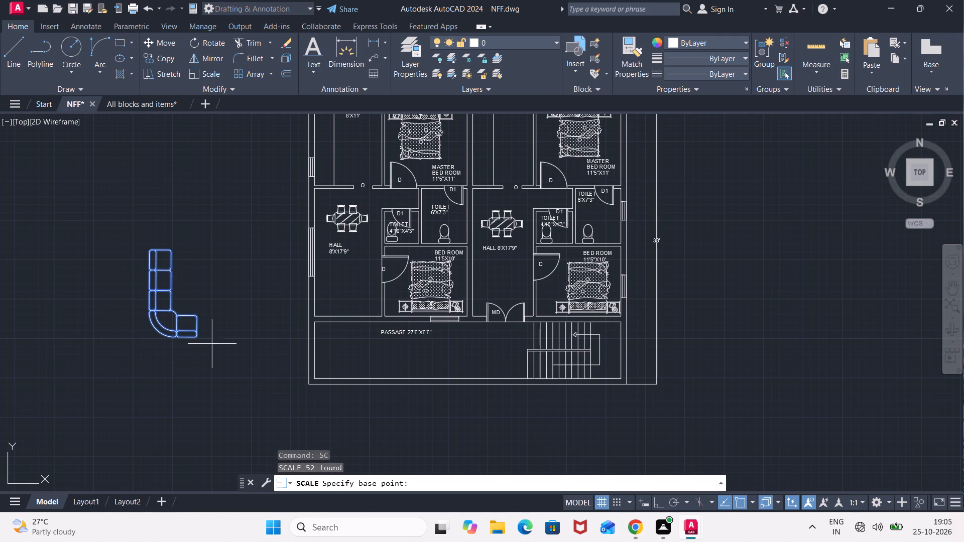
{"action": "left_click", "coordinate": [195, 337]}
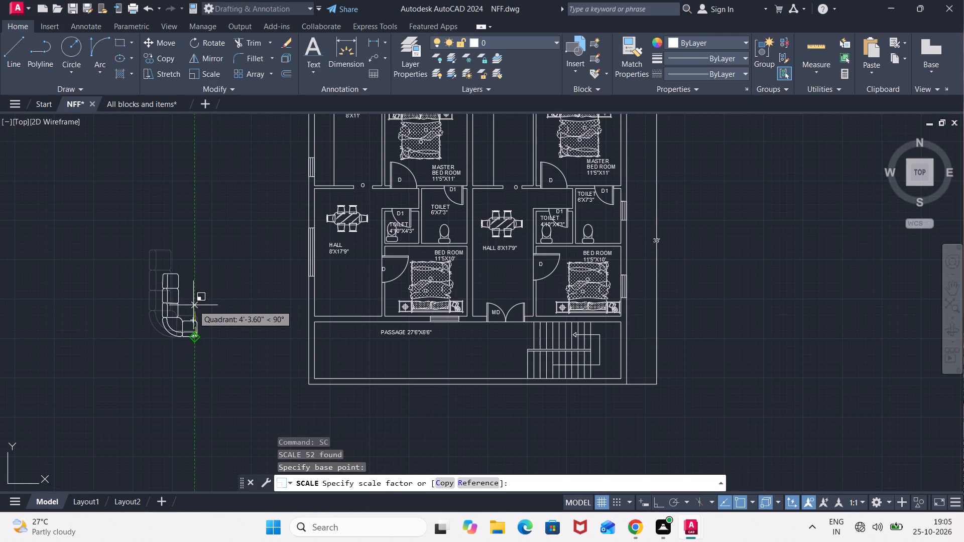
{"action": "left_click", "coordinate": [193, 306]}
Copy the reduced corner sofa and paste it into the lower corner of the left unit's hall, along the outer wall.
{"action": "left_click", "coordinate": [202, 261]}
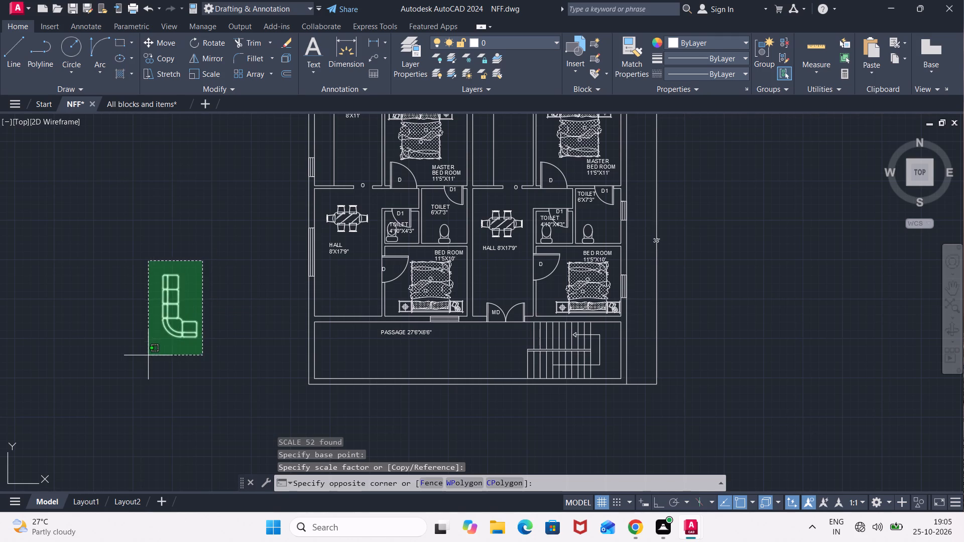
{"action": "left_click", "coordinate": [148, 355]}
{"action": "key", "text": "ctrl+c"}
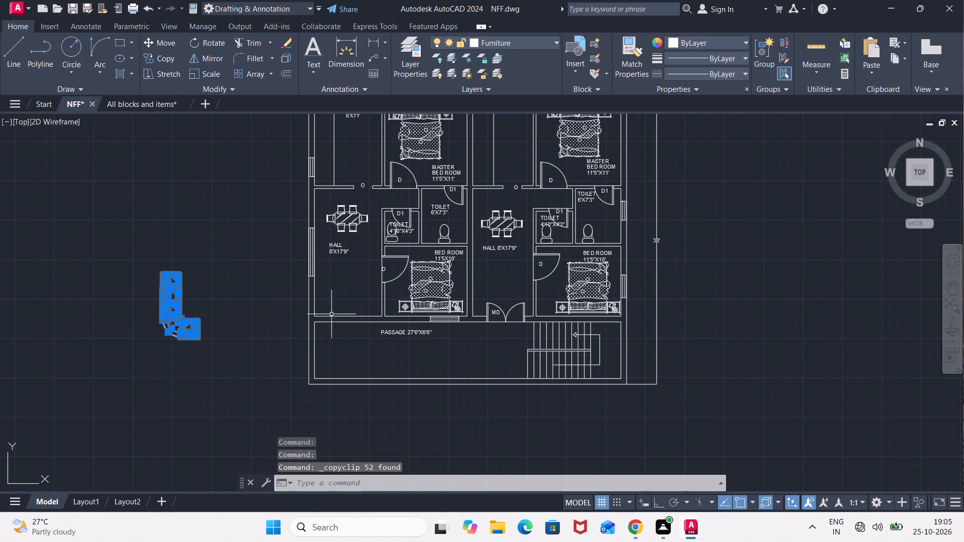
{"action": "scroll", "coordinate": [339, 302], "scroll_direction": "up", "scroll_amount": 2}
{"action": "key", "text": "ctrl+v"}
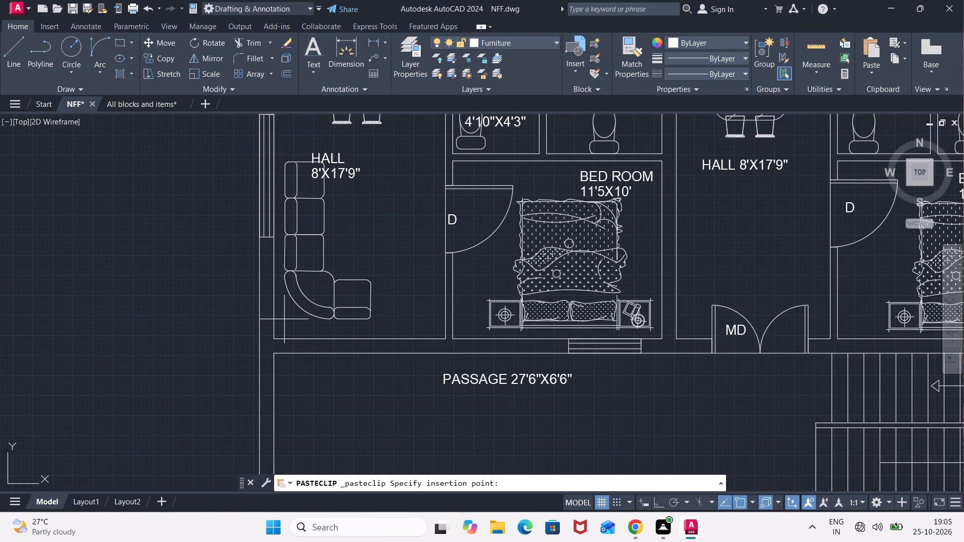
{"action": "middle_click_drag", "start_coordinate": [287, 313], "coordinate": [293, 358]}
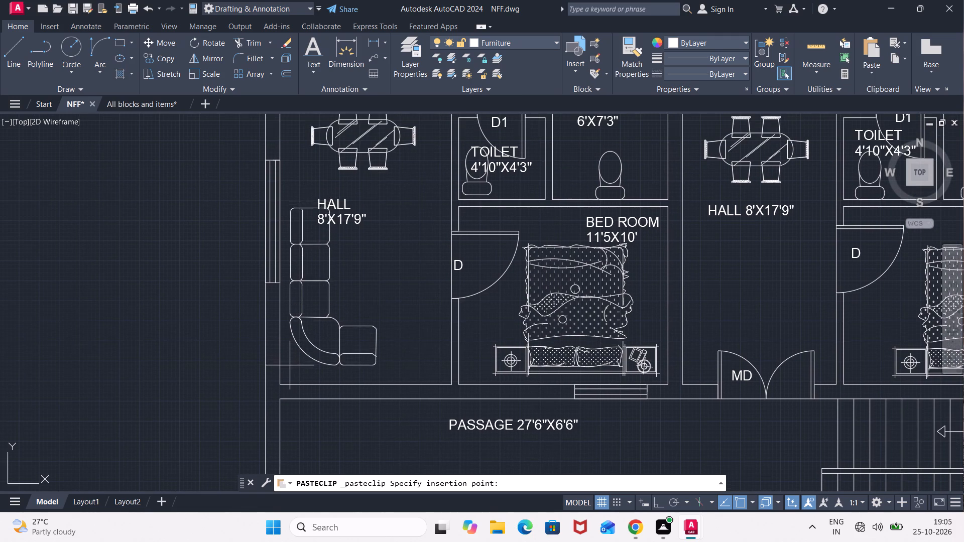
{"action": "left_click", "coordinate": [288, 372]}
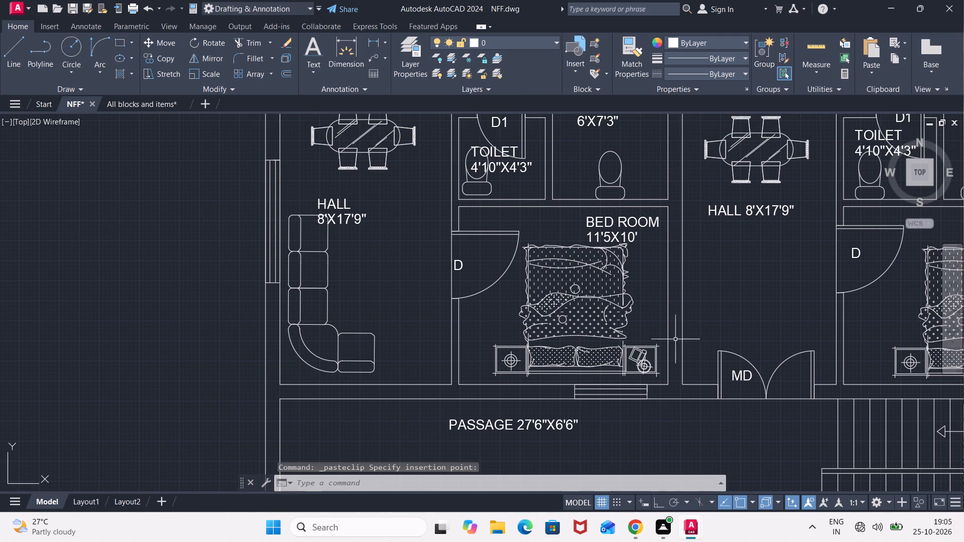
Paste another copy of the corner sofa into the right unit's hall, along the dividing wall above the MD door.
{"action": "middle_click_drag", "start_coordinate": [734, 325], "coordinate": [588, 339]}
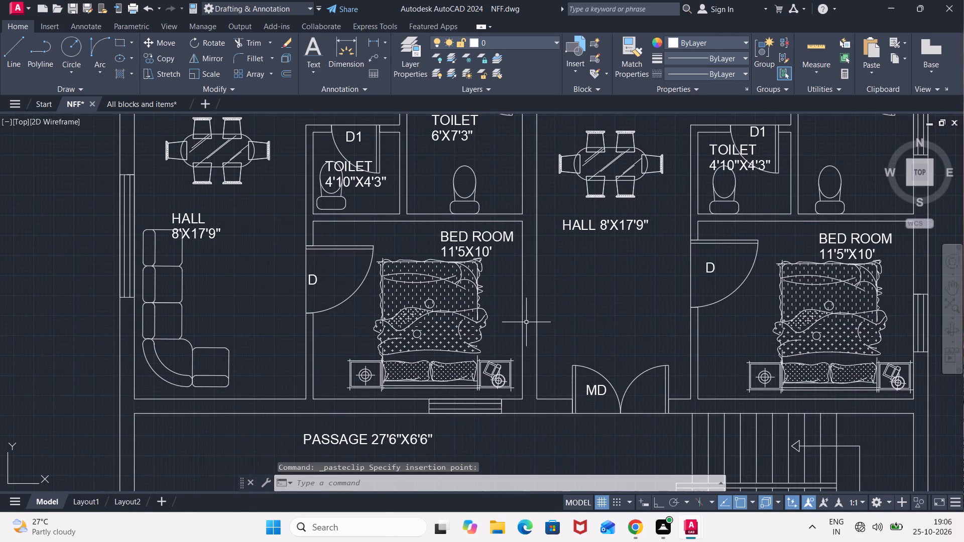
{"action": "key", "text": "ctrl+v"}
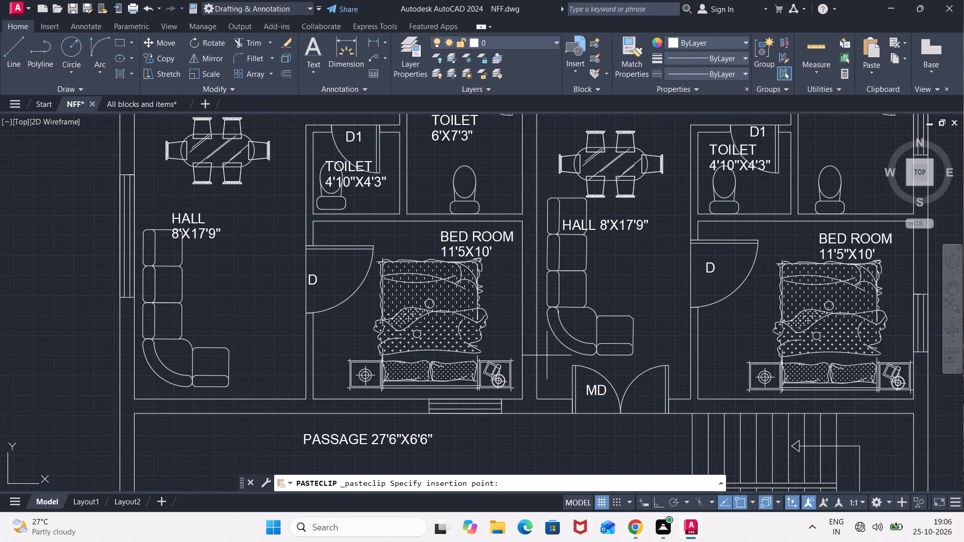
{"action": "left_click", "coordinate": [546, 356]}
Move the right unit's complete dining table set, including all its chairs, slightly upward, away from the corner sofa.
{"action": "middle_click_drag", "start_coordinate": [626, 247], "coordinate": [600, 327]}
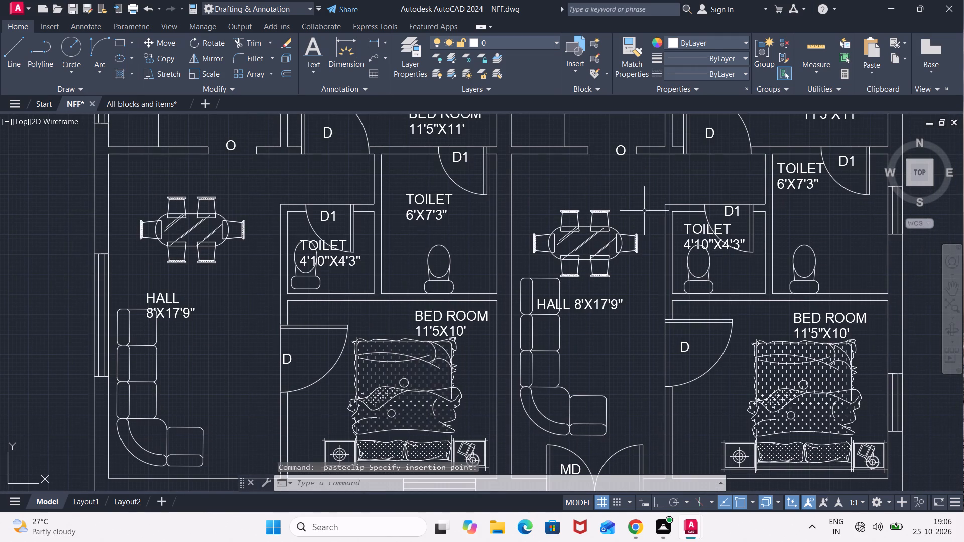
{"action": "left_click", "coordinate": [646, 203]}
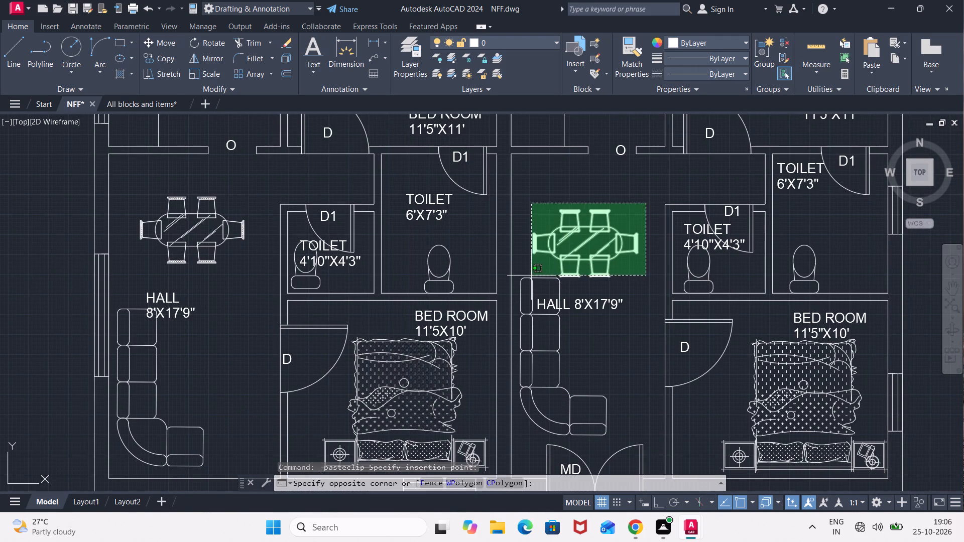
{"action": "left_click", "coordinate": [530, 275]}
{"action": "scroll", "coordinate": [598, 275], "scroll_direction": "up", "scroll_amount": 2}
{"action": "left_click", "coordinate": [623, 272]}
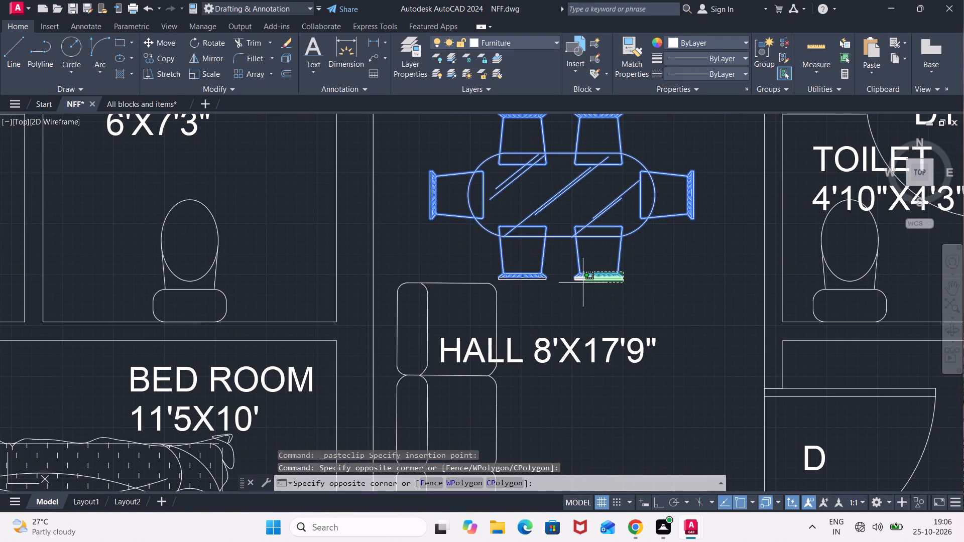
{"action": "left_click", "coordinate": [494, 281]}
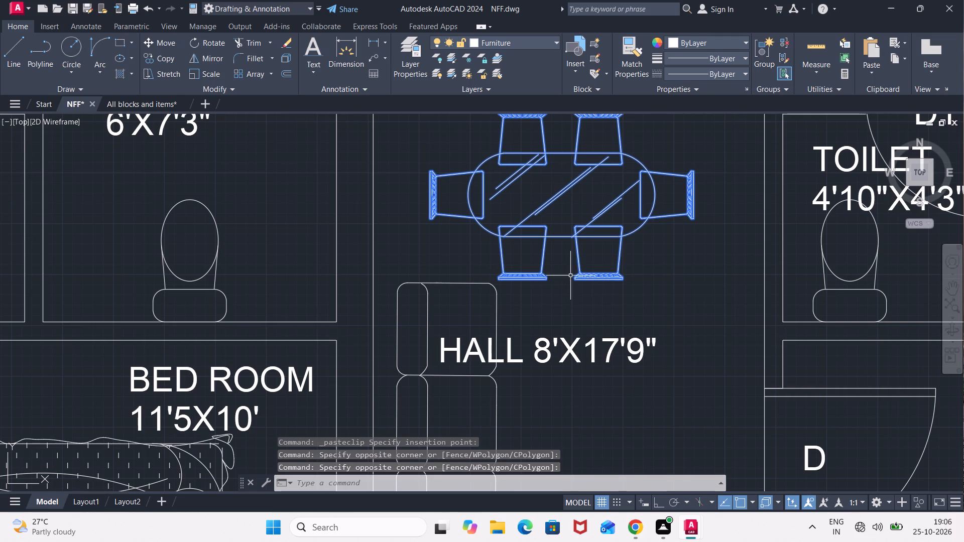
{"action": "key", "text": "m"}
{"action": "key", "text": "Return"}
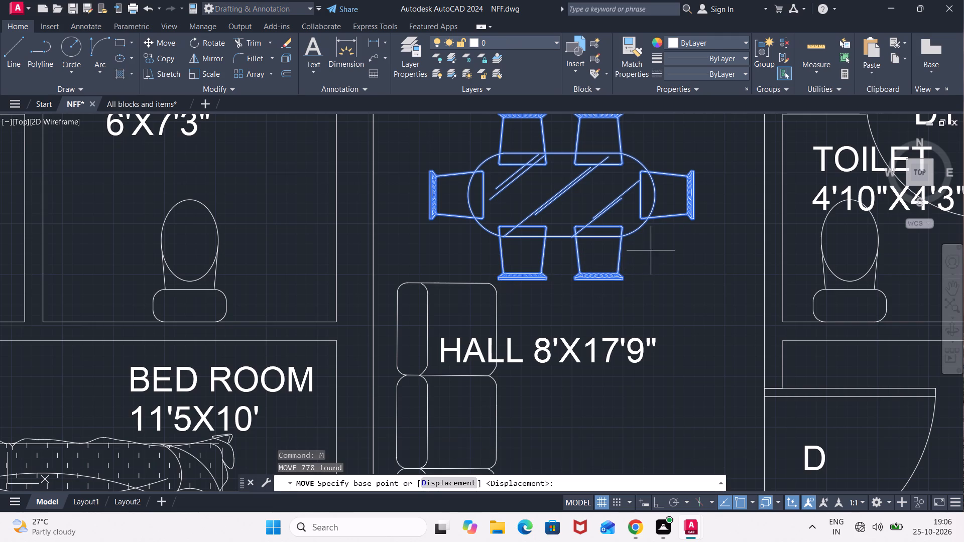
{"action": "left_click", "coordinate": [624, 241]}
{"action": "middle_click_drag", "start_coordinate": [616, 216], "coordinate": [637, 290]}
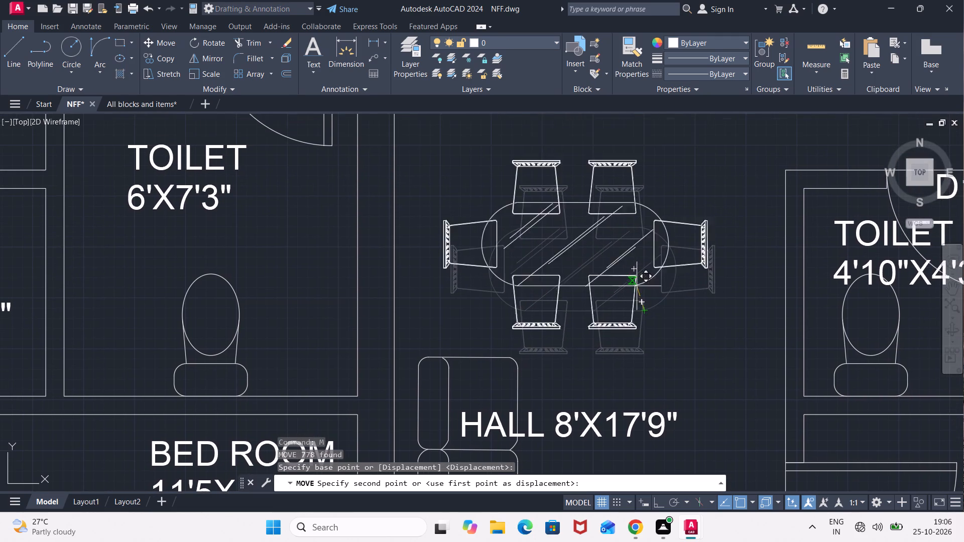
{"action": "left_click", "coordinate": [641, 261]}
Delete the spare corner sofa lying outside the plan beside the left unit.
{"action": "scroll", "coordinate": [652, 342], "scroll_direction": "down", "scroll_amount": 2}
{"action": "middle_click_drag", "start_coordinate": [644, 358], "coordinate": [613, 230]}
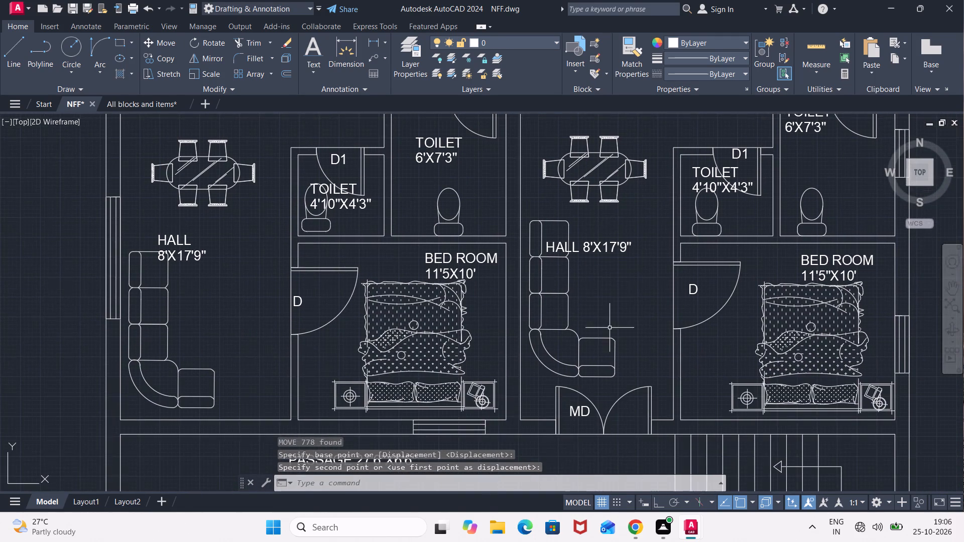
{"action": "middle_click_drag", "start_coordinate": [610, 331], "coordinate": [594, 301]}
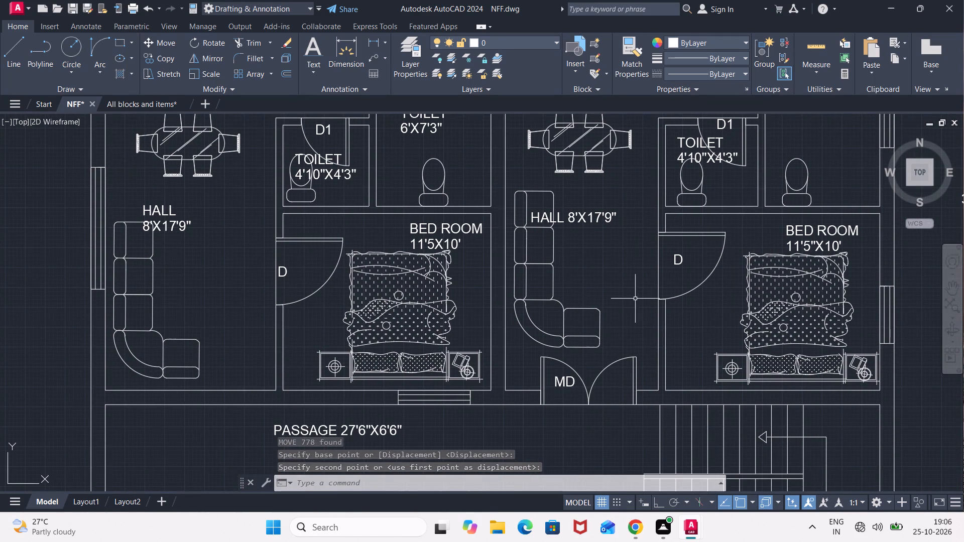
{"action": "scroll", "coordinate": [637, 300], "scroll_direction": "down", "scroll_amount": 1}
{"action": "middle_click_drag", "start_coordinate": [626, 291], "coordinate": [627, 335]}
{"action": "scroll", "coordinate": [624, 330], "scroll_direction": "down", "scroll_amount": 1}
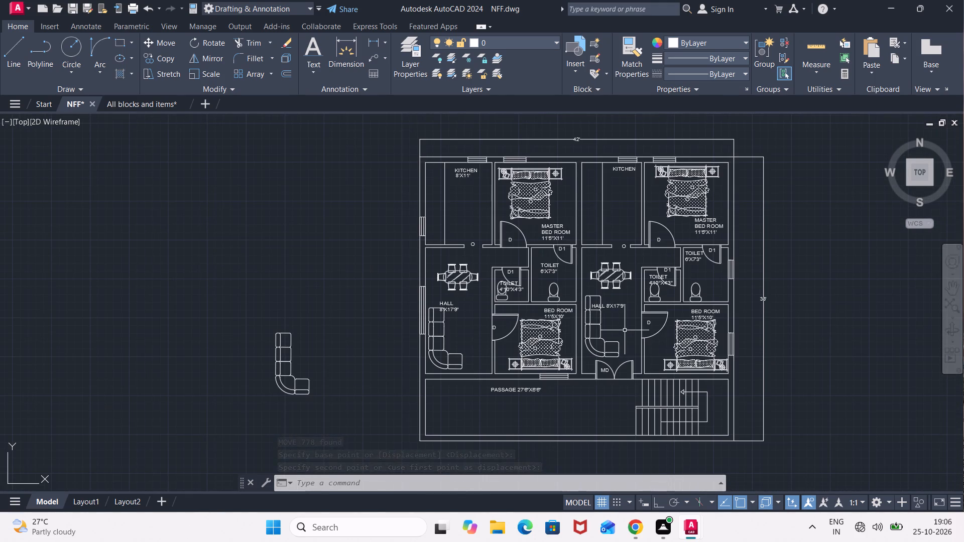
{"action": "scroll", "coordinate": [608, 201], "scroll_direction": "up", "scroll_amount": 1}
{"action": "scroll", "coordinate": [608, 202], "scroll_direction": "down", "scroll_amount": 1}
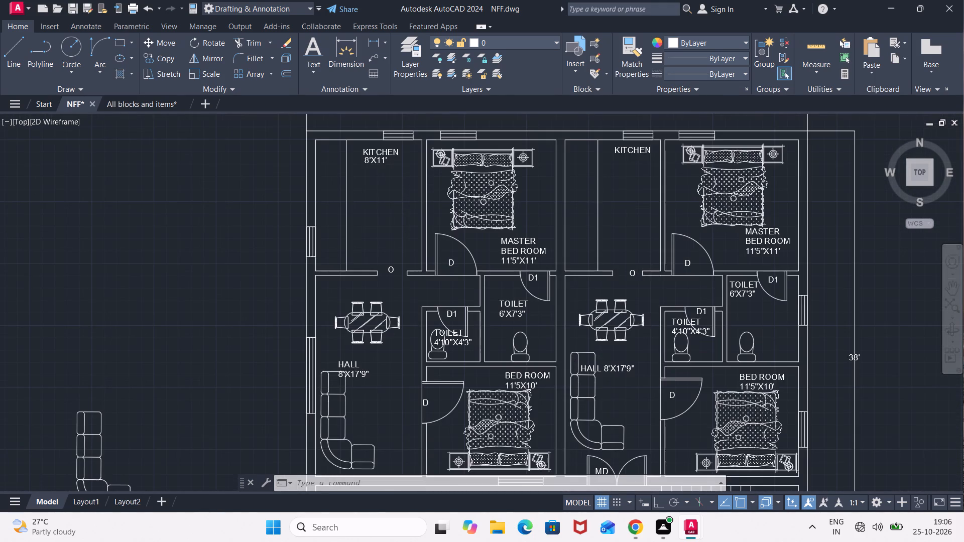
{"action": "left_click", "coordinate": [379, 316]}
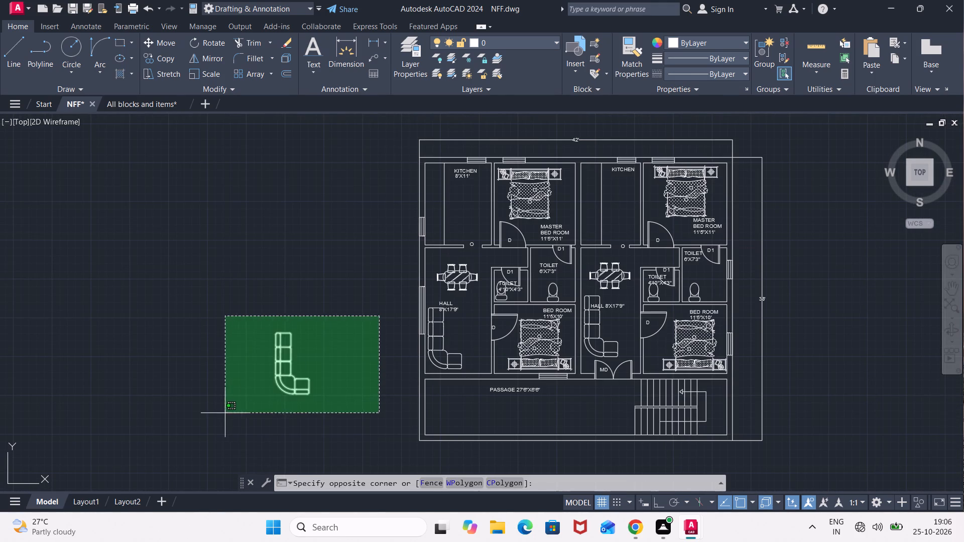
{"action": "left_click", "coordinate": [223, 414]}
{"action": "key", "text": "Delete"}
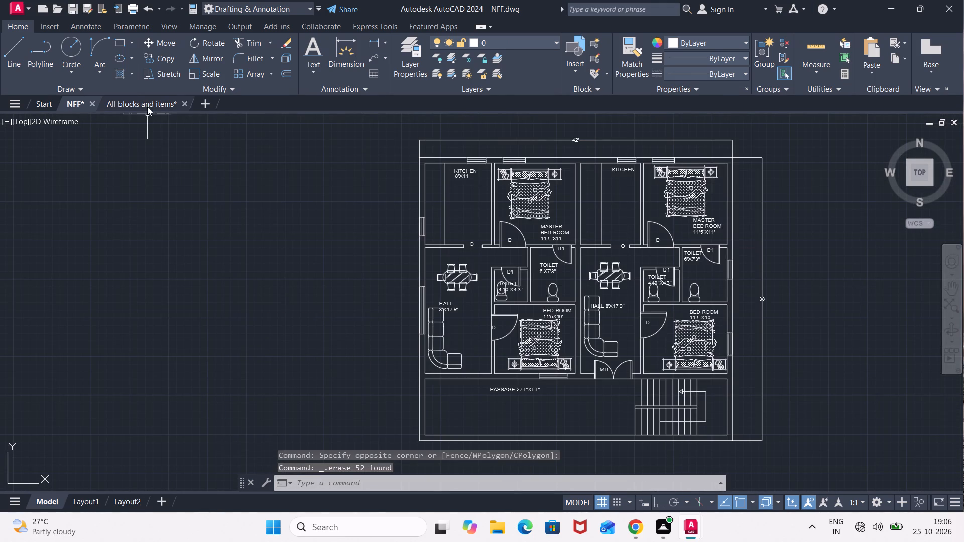
Hatch the walls around the kitchens and master bedrooms of both units with a SOLID pattern in colour 0,0,0.
{"action": "left_click", "coordinate": [122, 75]}
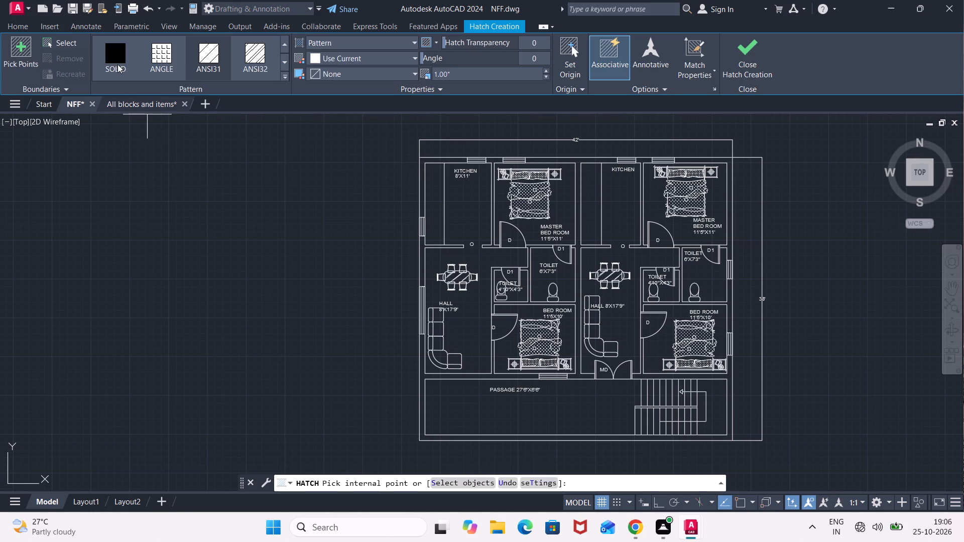
{"action": "left_click", "coordinate": [120, 64]}
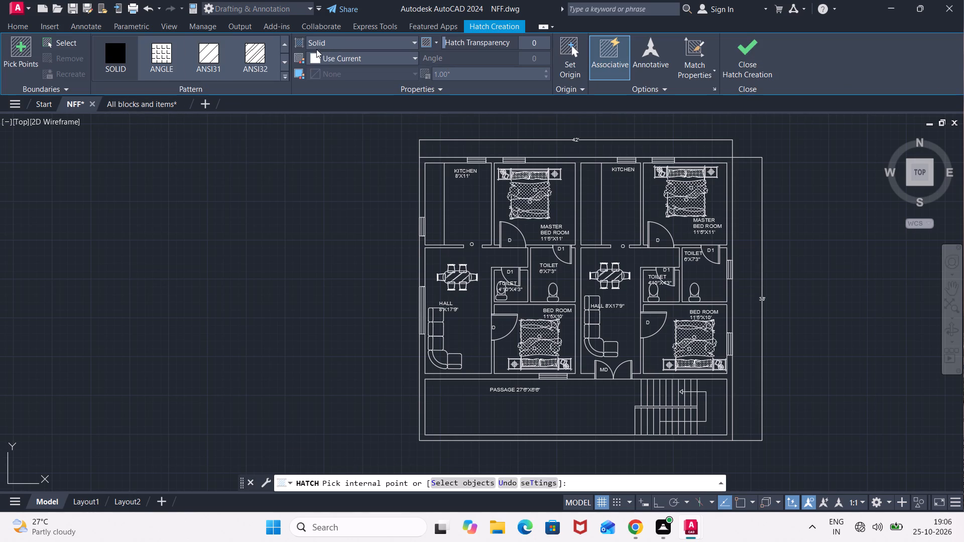
{"action": "left_click", "coordinate": [316, 56]}
{"action": "left_click", "coordinate": [316, 112]}
{"action": "scroll", "coordinate": [412, 184], "scroll_direction": "up", "scroll_amount": 1}
{"action": "left_click", "coordinate": [427, 179]}
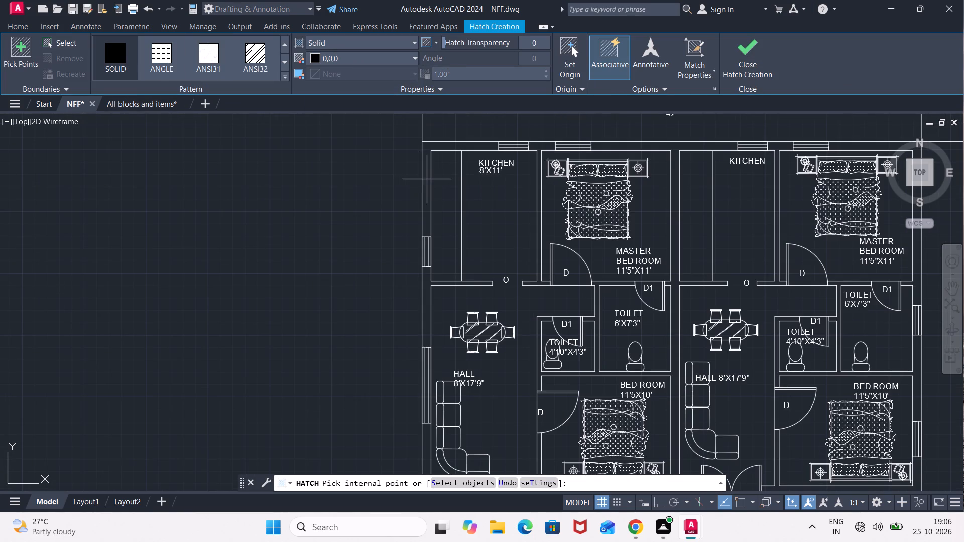
{"action": "left_click", "coordinate": [547, 148]}
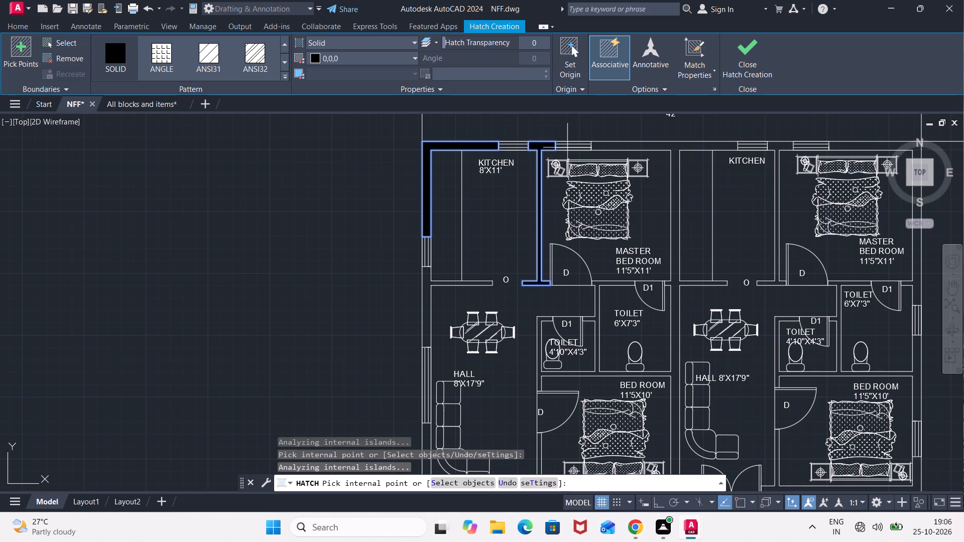
{"action": "left_click", "coordinate": [614, 147]}
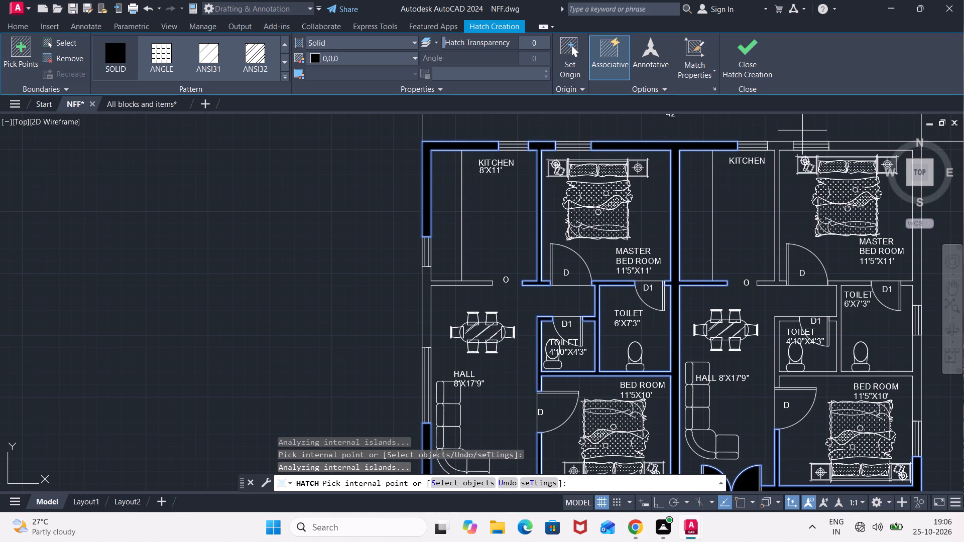
{"action": "left_click", "coordinate": [781, 146]}
{"action": "left_click", "coordinate": [837, 145]}
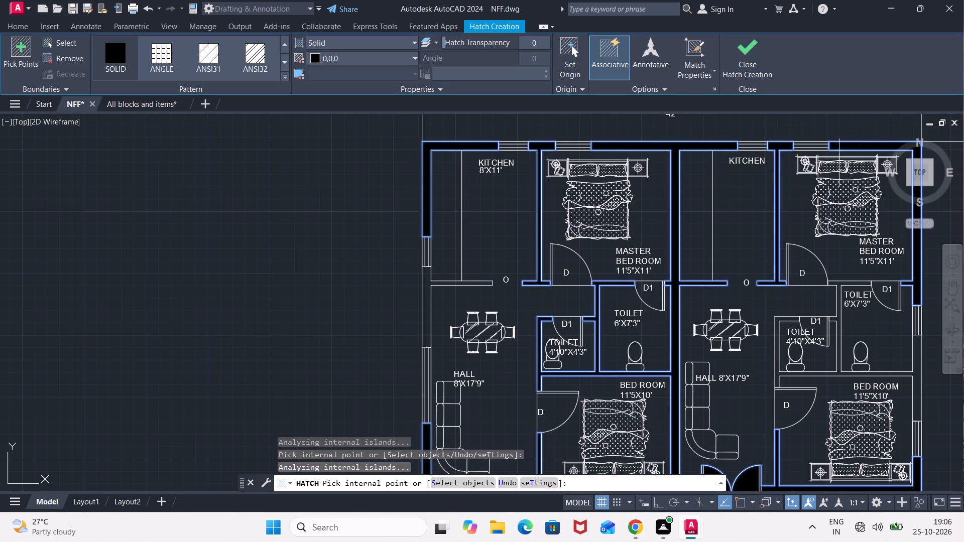
Add the right unit's toilet and bedroom partition walls to the solid black hatch and end the Hatch command.
{"action": "middle_click_drag", "start_coordinate": [894, 332], "coordinate": [584, 180]}
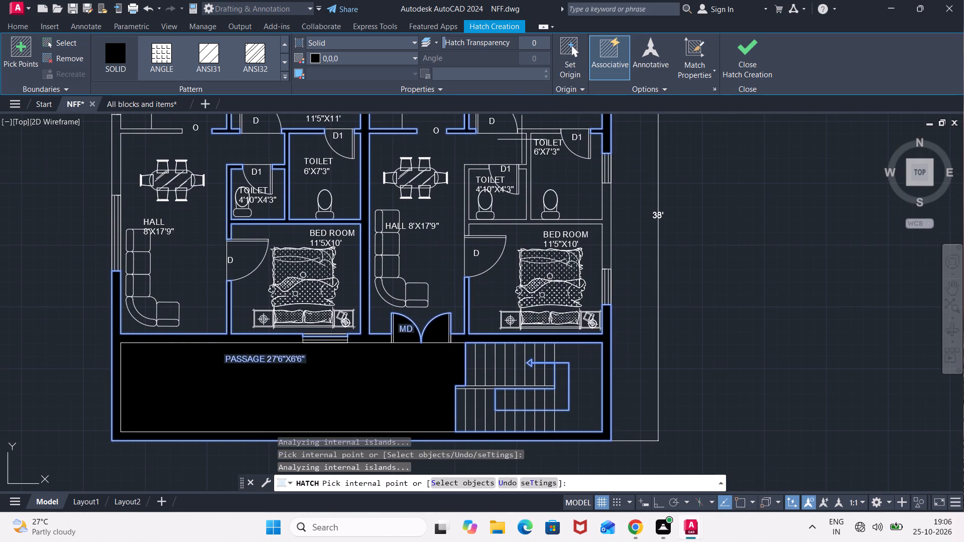
{"action": "scroll", "coordinate": [526, 132], "scroll_direction": "up", "scroll_amount": 1}
{"action": "left_click", "coordinate": [526, 132]}
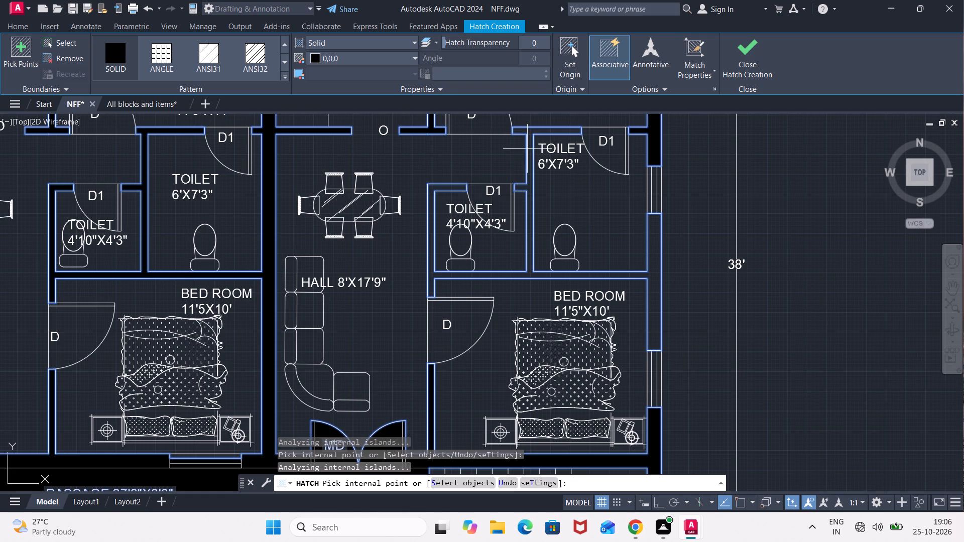
{"action": "scroll", "coordinate": [576, 193], "scroll_direction": "down", "scroll_amount": 1}
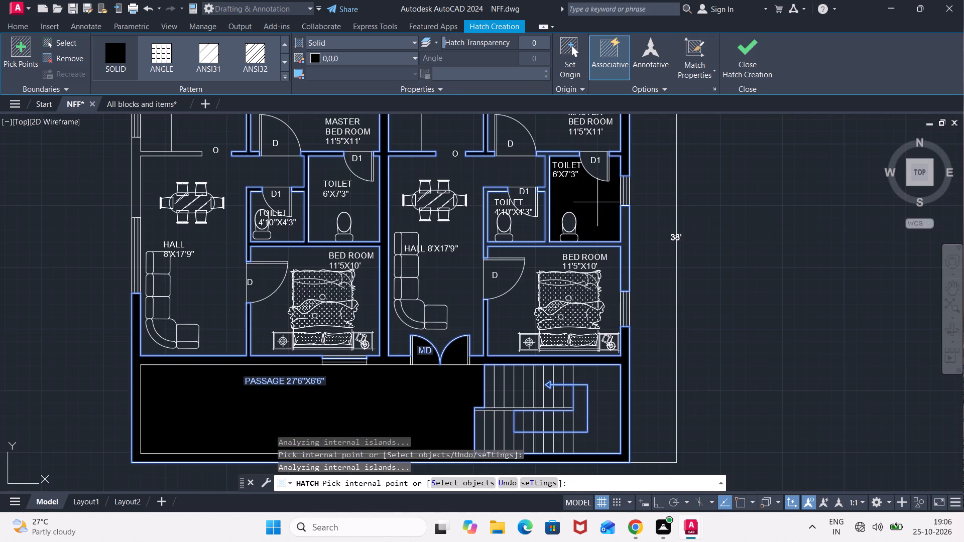
{"action": "key", "text": "Escape"}
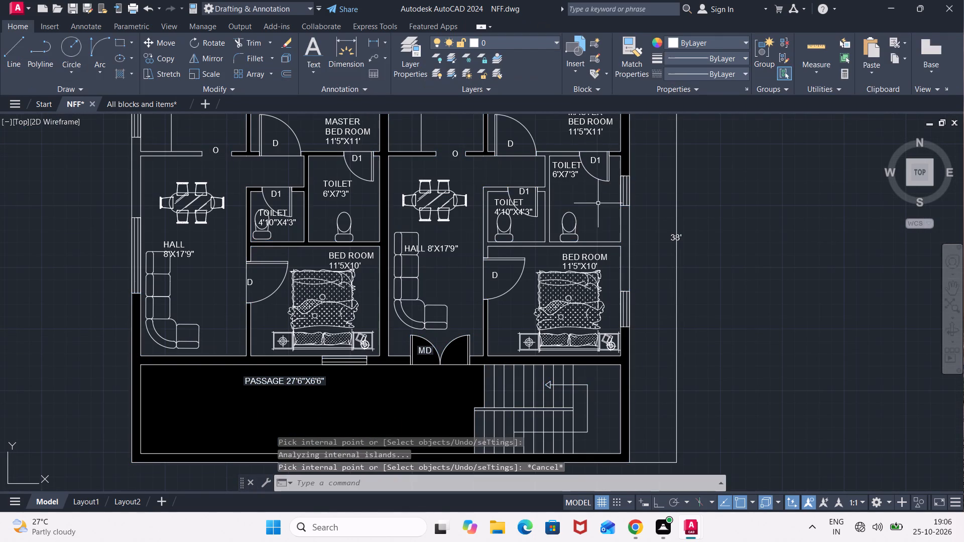
Trim the solid black hatch away from the passage and the staircase area below the units.
{"action": "left_click", "coordinate": [456, 389]}
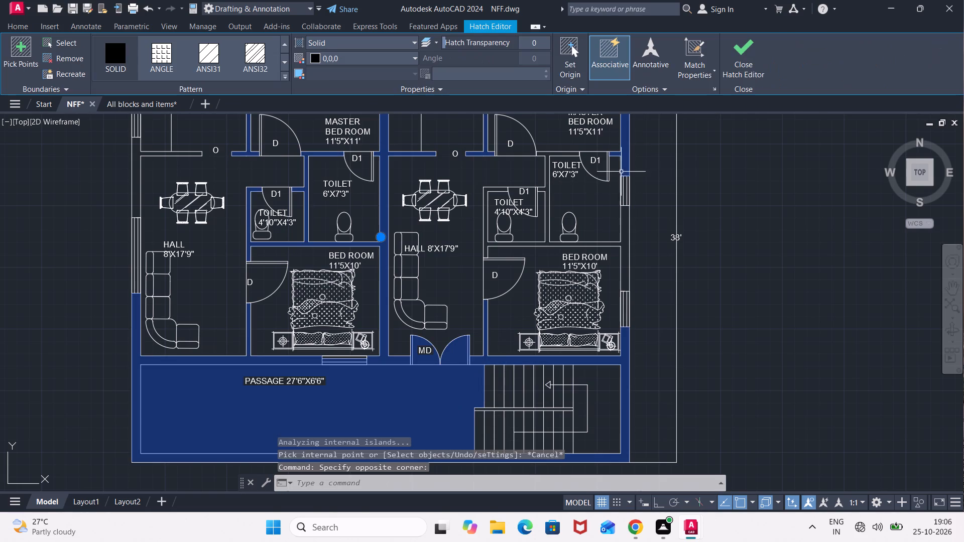
{"action": "key", "text": "Escape"}
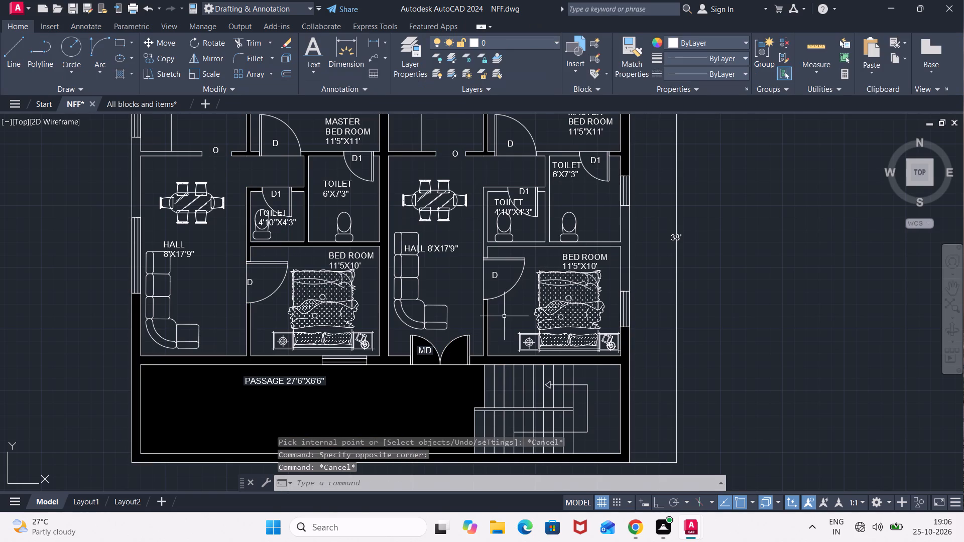
{"action": "type", "text": "TR"}
{"action": "key", "text": "Return"}
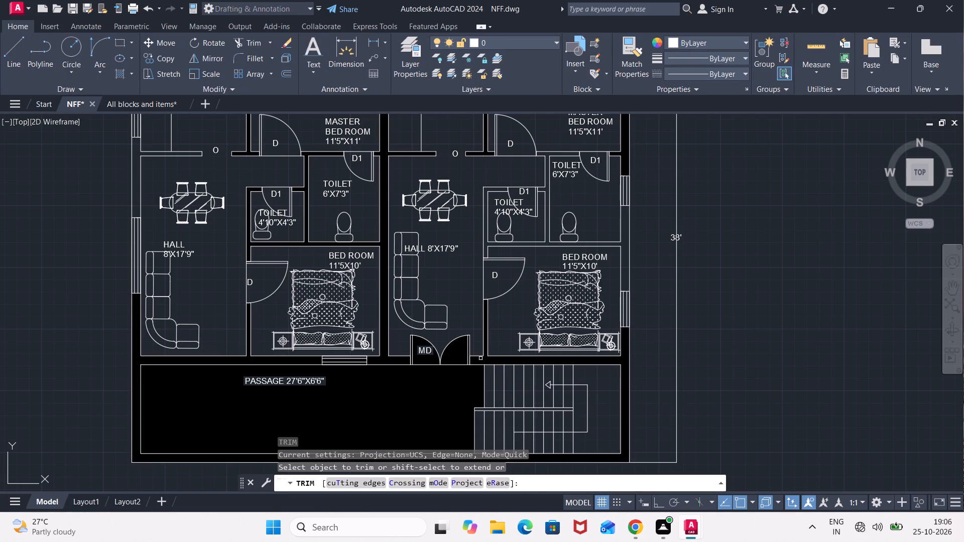
{"action": "left_click", "coordinate": [447, 393]}
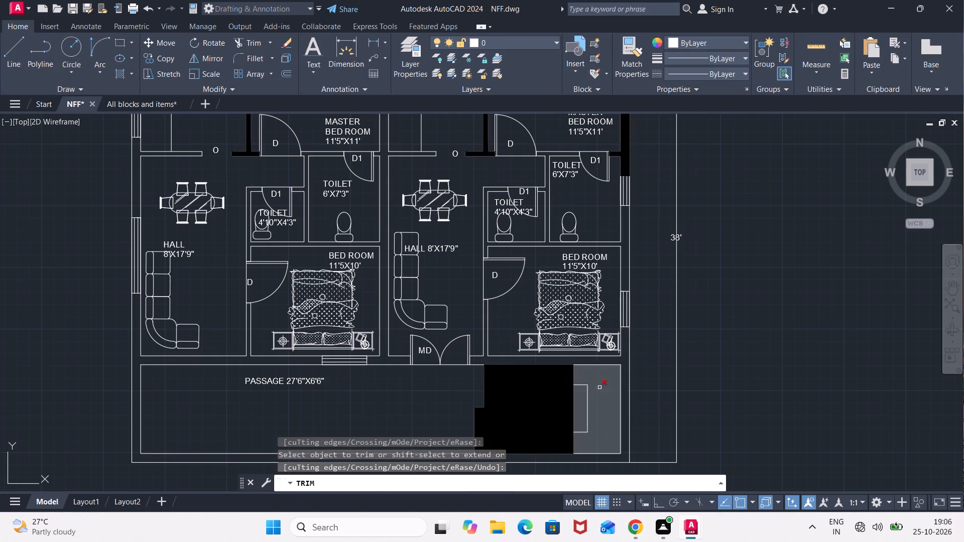
{"action": "left_click", "coordinate": [600, 387]}
{"action": "left_click", "coordinate": [567, 391]}
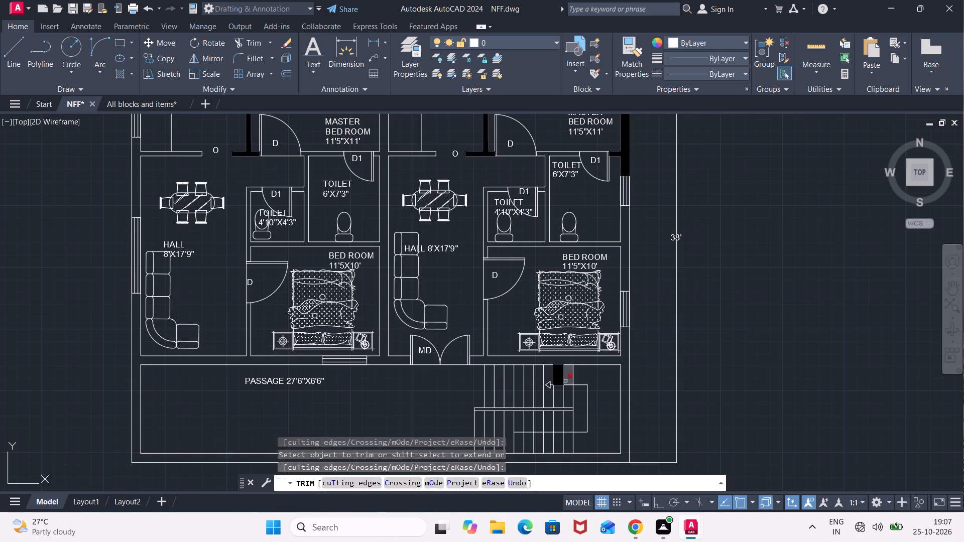
{"action": "left_click", "coordinate": [565, 379]}
{"action": "left_click", "coordinate": [559, 378]}
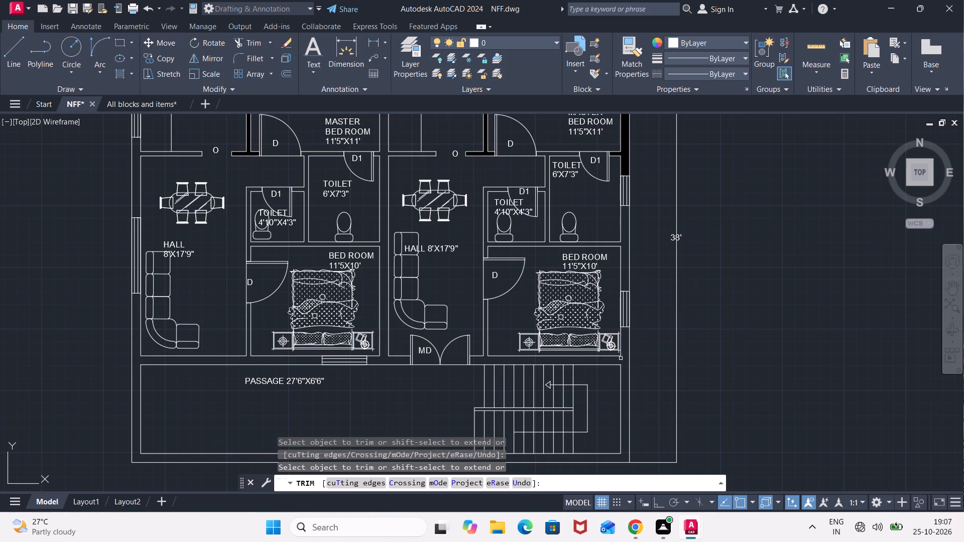
{"action": "key", "text": "Escape"}
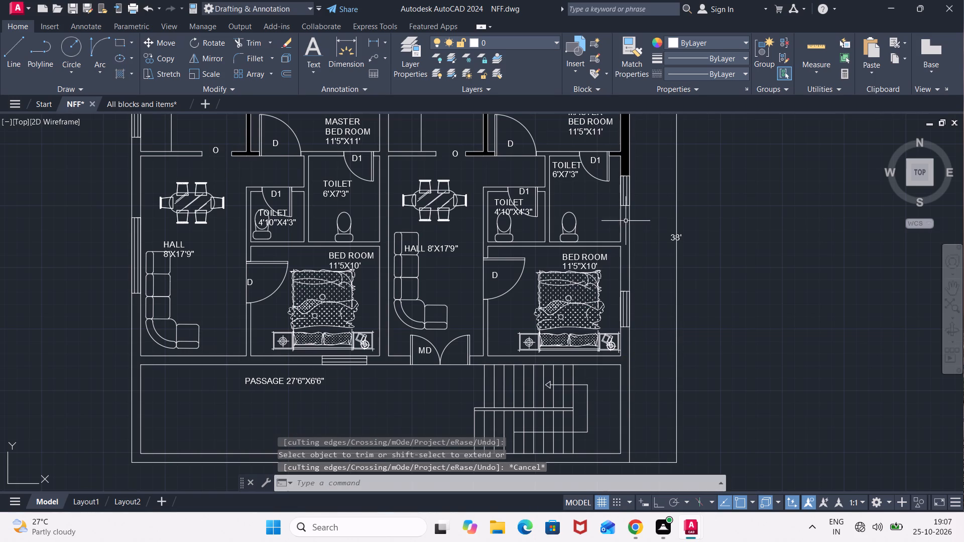
Stretch the wall line between the right bedroom and the staircase out to the outer wall line.
{"action": "middle_click_drag", "start_coordinate": [656, 343], "coordinate": [641, 313]}
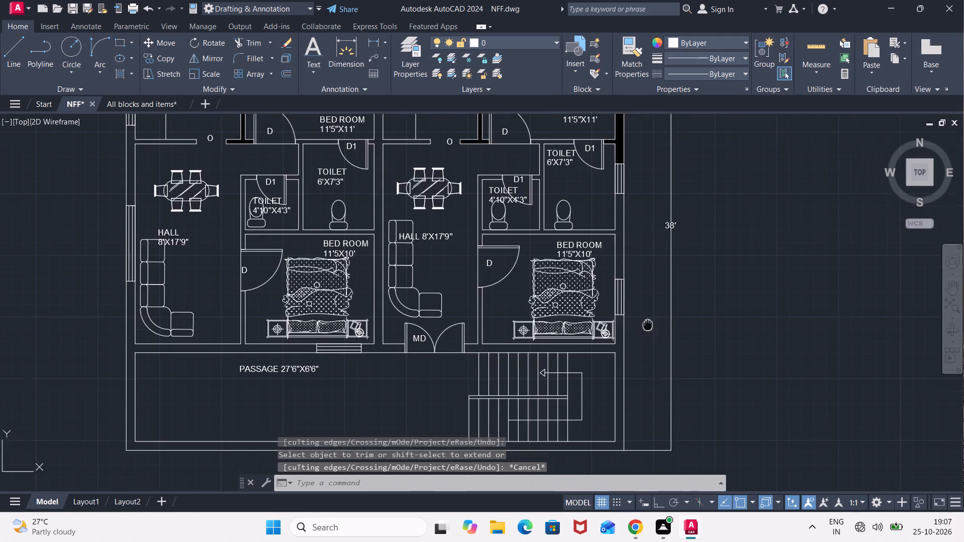
{"action": "middle_click_drag", "start_coordinate": [641, 313], "coordinate": [570, 210]}
{"action": "middle_click_drag", "start_coordinate": [561, 212], "coordinate": [570, 278]}
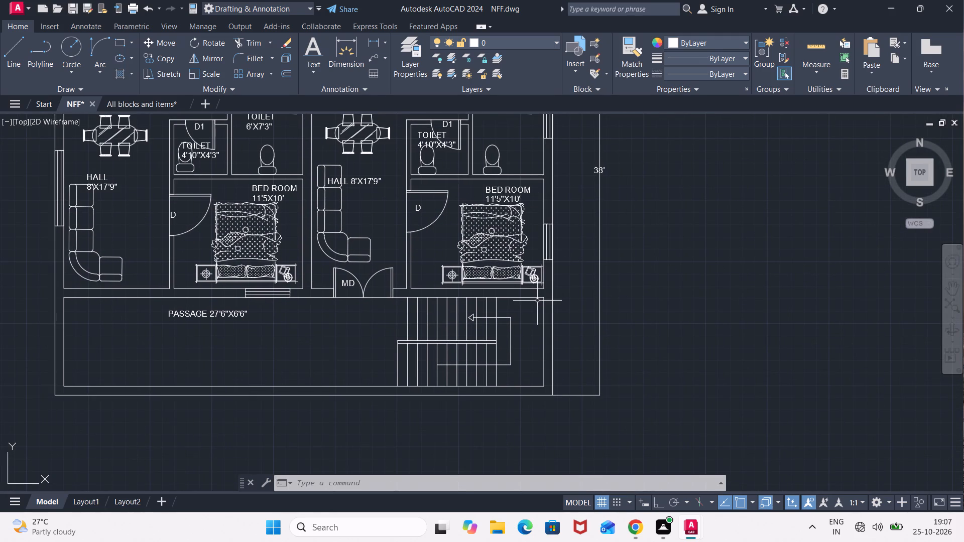
{"action": "scroll", "coordinate": [537, 301], "scroll_direction": "up", "scroll_amount": 2}
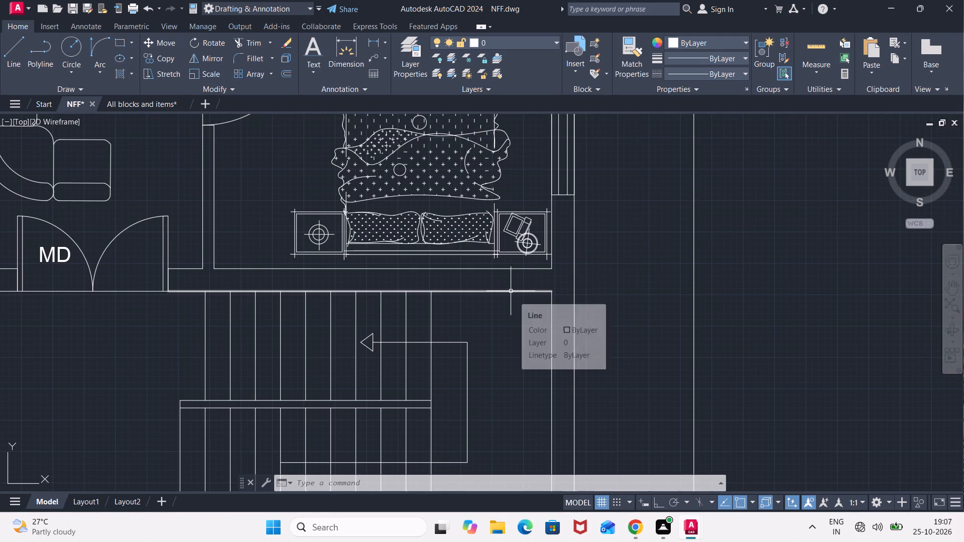
{"action": "left_click", "coordinate": [511, 291]}
{"action": "left_click", "coordinate": [552, 292]}
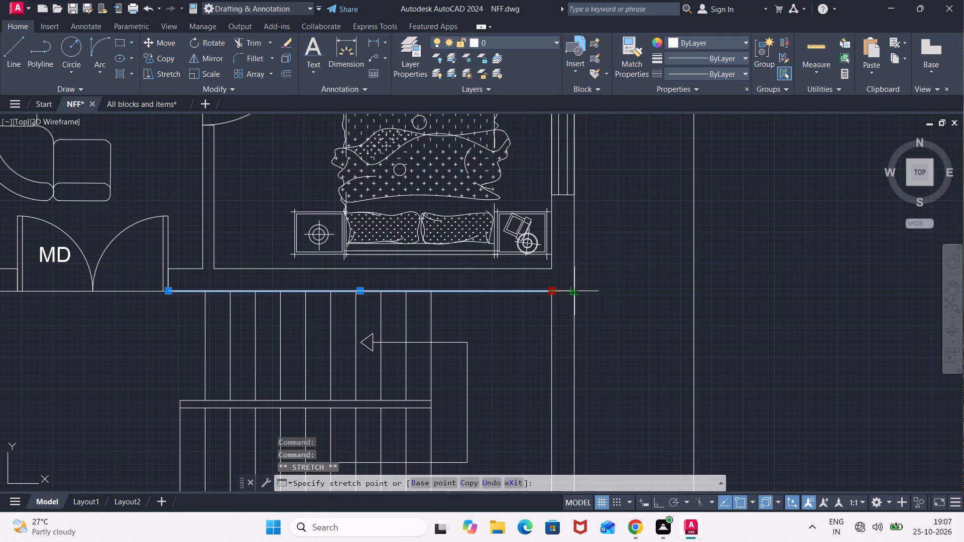
{"action": "left_click", "coordinate": [573, 292]}
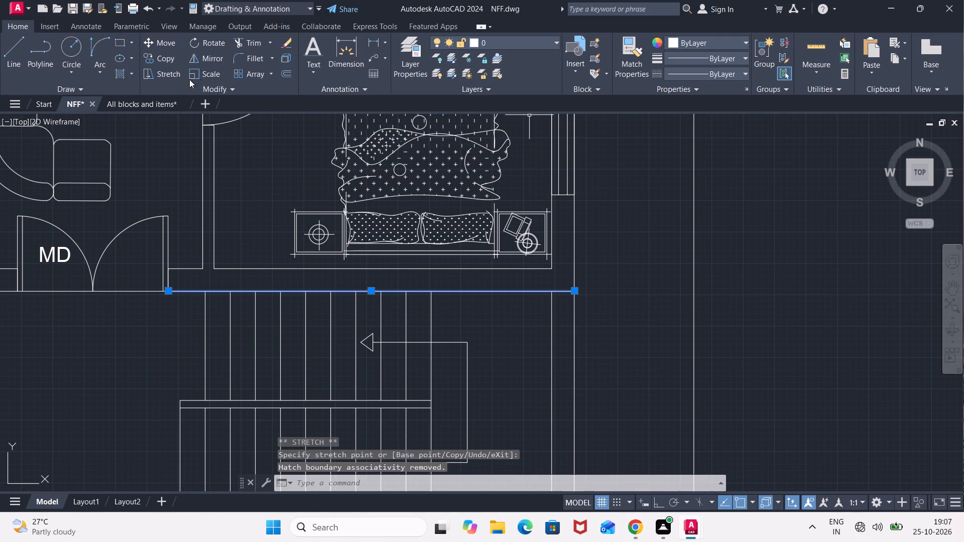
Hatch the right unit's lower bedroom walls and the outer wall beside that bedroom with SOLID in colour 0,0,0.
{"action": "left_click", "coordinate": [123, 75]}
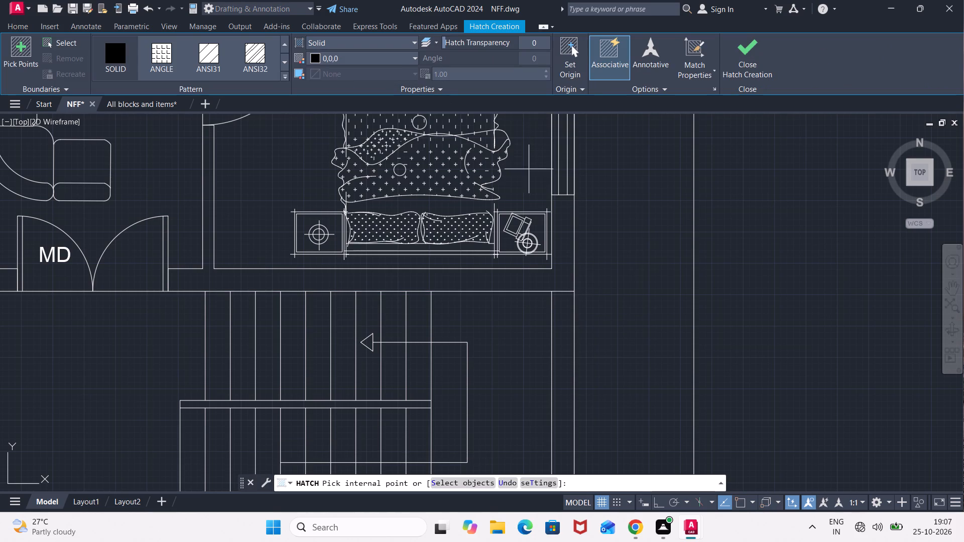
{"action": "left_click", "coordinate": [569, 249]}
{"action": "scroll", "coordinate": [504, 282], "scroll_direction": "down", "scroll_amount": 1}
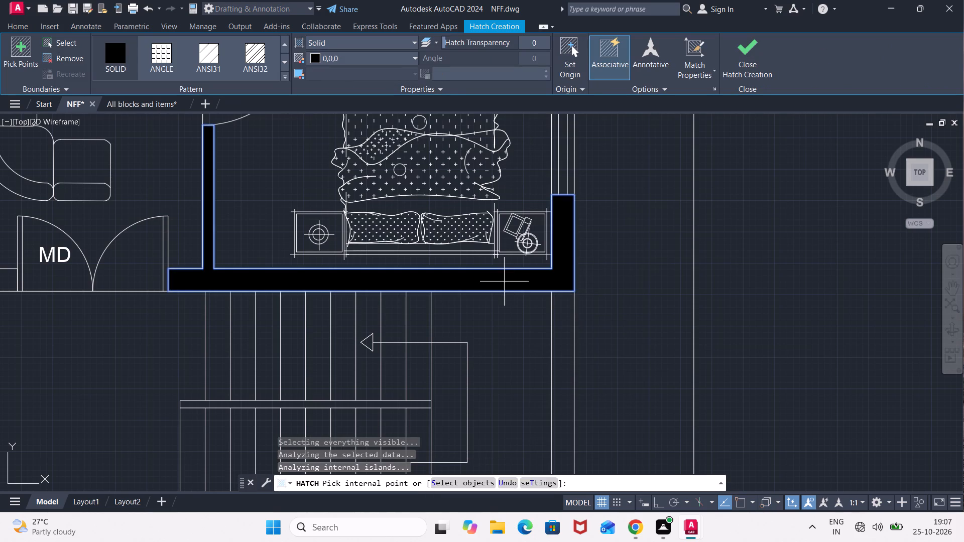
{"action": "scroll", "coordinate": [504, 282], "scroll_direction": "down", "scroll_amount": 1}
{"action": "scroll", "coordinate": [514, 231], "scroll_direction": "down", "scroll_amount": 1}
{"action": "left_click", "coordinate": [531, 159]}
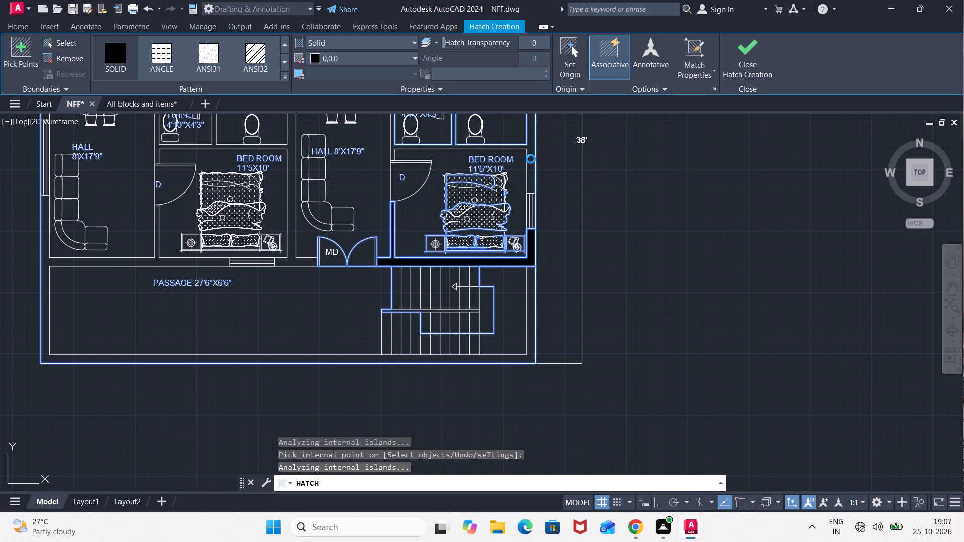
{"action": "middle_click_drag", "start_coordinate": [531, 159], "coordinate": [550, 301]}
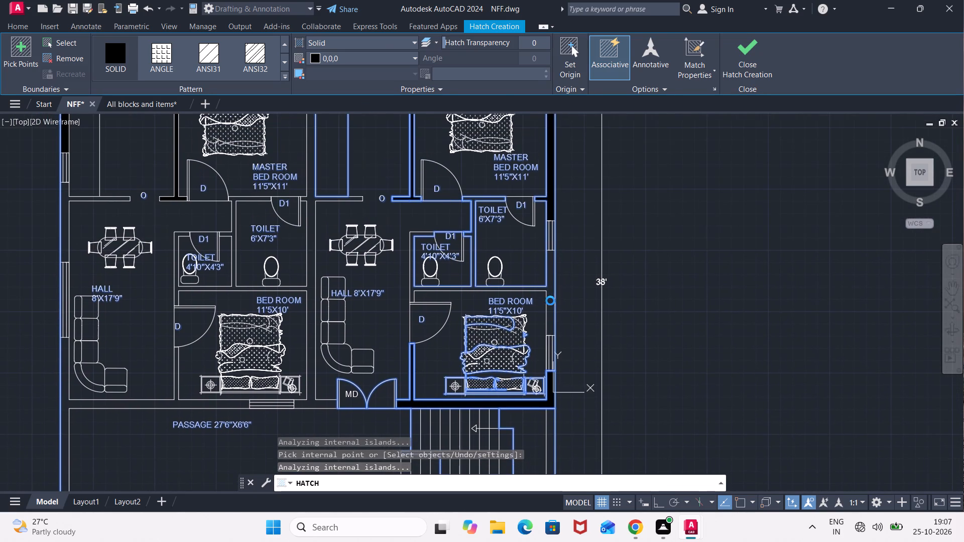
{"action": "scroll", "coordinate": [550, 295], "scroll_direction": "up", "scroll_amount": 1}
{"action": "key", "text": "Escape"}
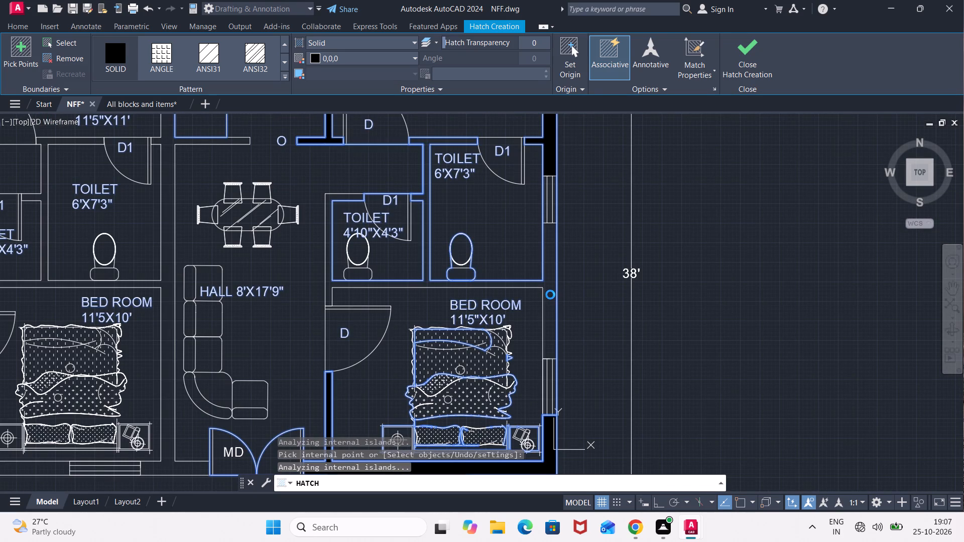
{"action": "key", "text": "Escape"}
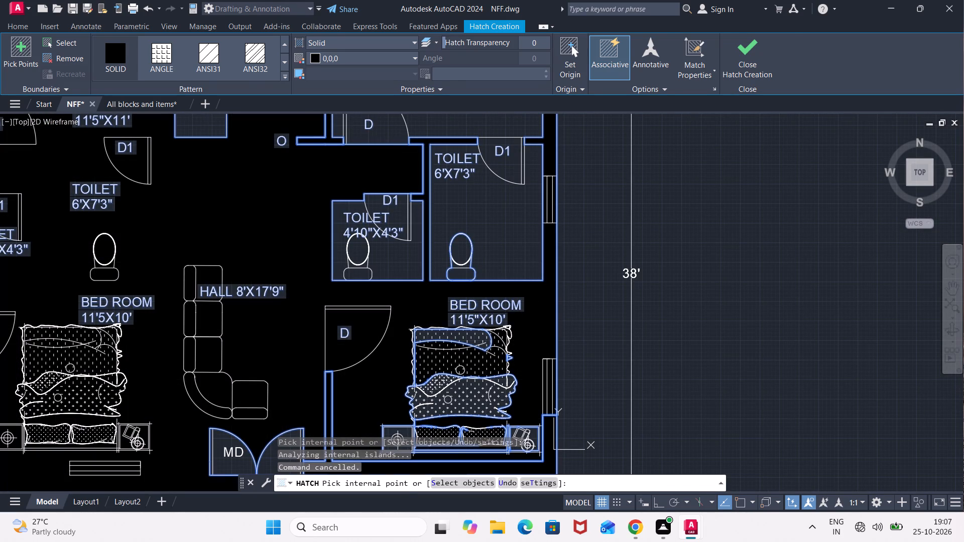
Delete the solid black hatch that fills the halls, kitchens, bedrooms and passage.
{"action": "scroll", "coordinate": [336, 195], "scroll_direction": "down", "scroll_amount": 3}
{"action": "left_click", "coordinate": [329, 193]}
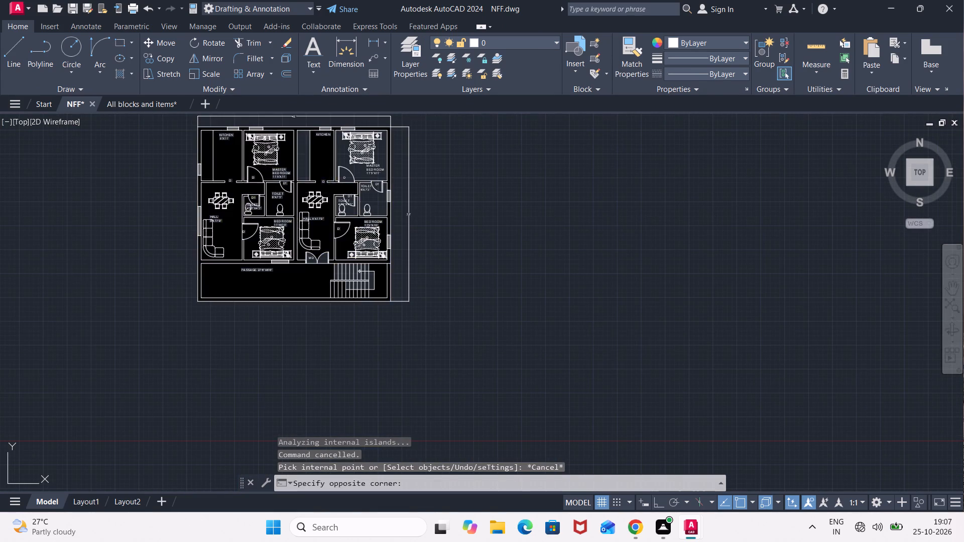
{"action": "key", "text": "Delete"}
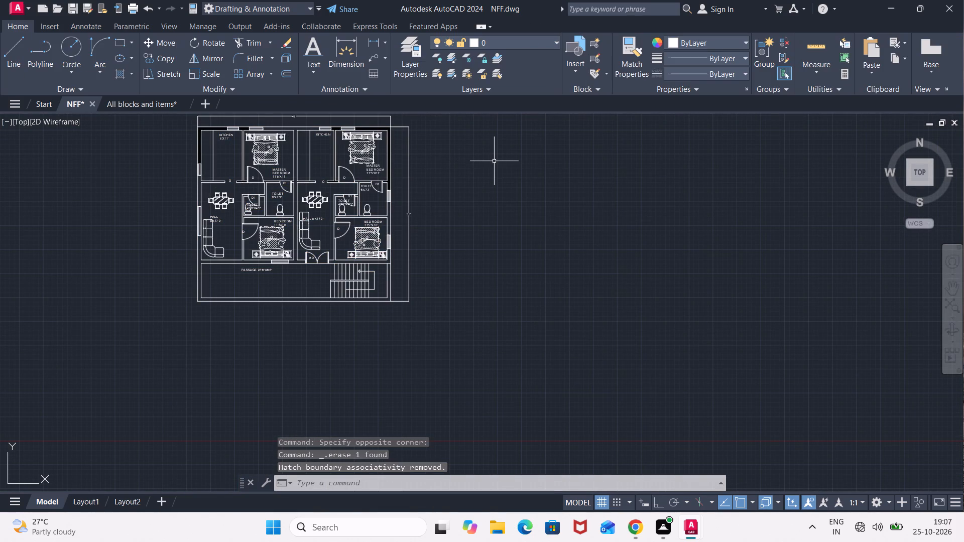
Delete the remaining solid black hatch from the walls around the kitchens and master bedrooms.
{"action": "scroll", "coordinate": [396, 168], "scroll_direction": "up", "scroll_amount": 2}
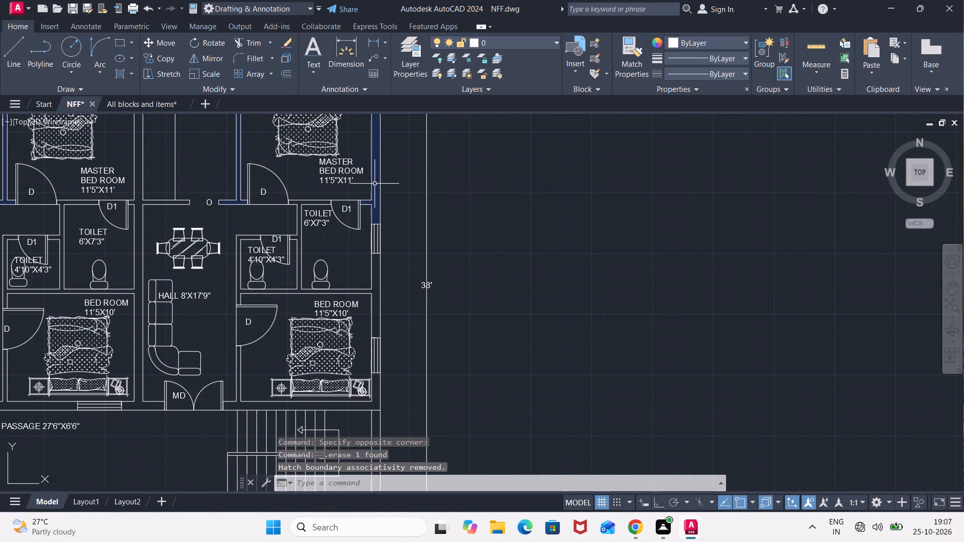
{"action": "scroll", "coordinate": [358, 299], "scroll_direction": "up", "scroll_amount": 2}
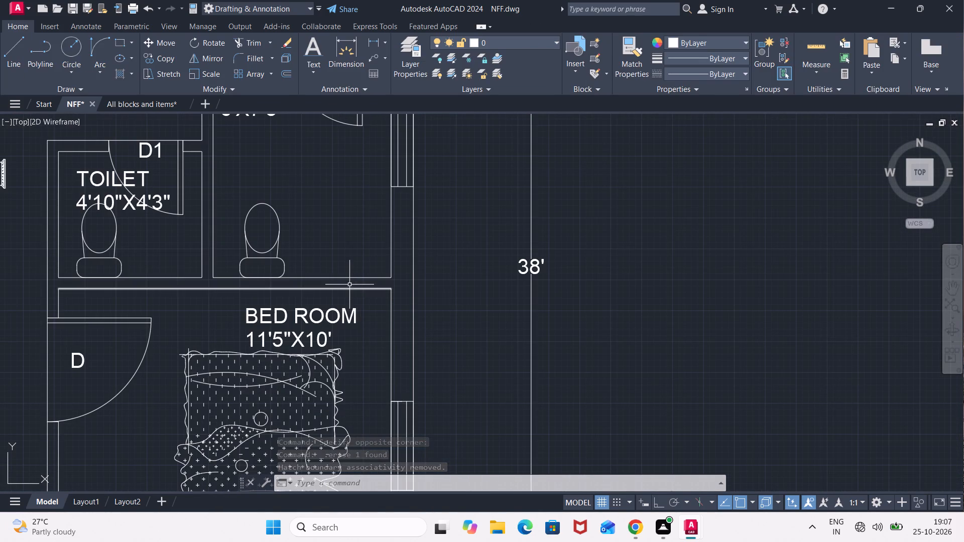
{"action": "left_click", "coordinate": [358, 284]}
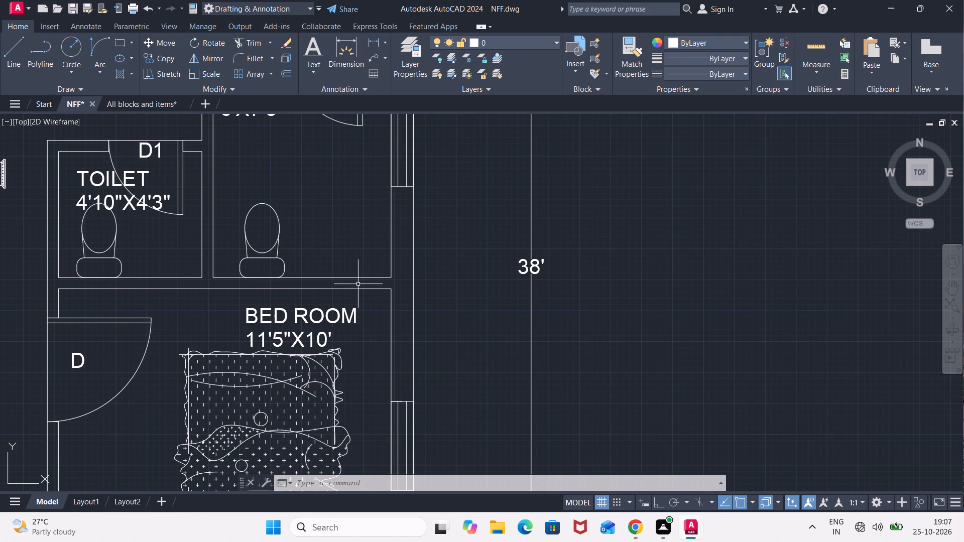
{"action": "key", "text": "Escape"}
{"action": "middle_click_drag", "start_coordinate": [372, 228], "coordinate": [431, 410]}
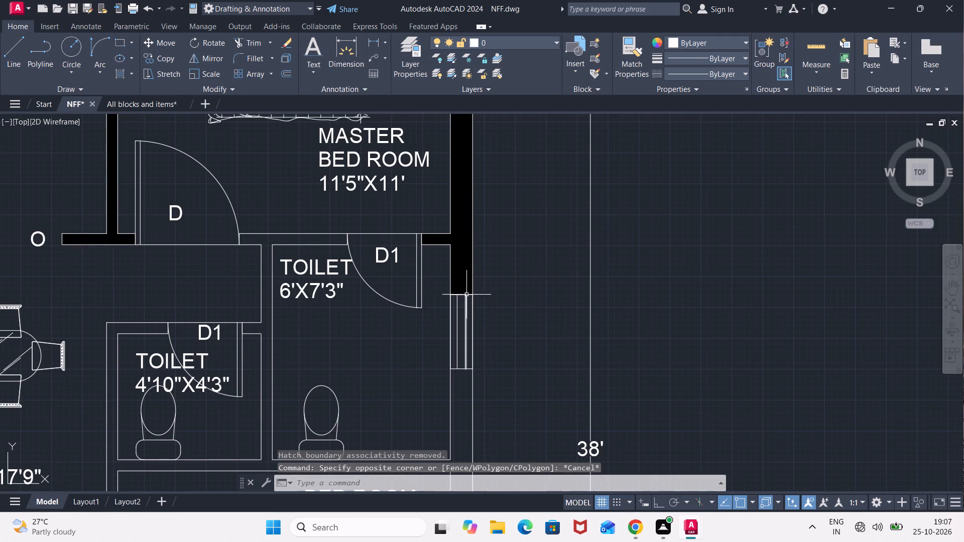
{"action": "left_click", "coordinate": [465, 277]}
{"action": "key", "text": "Delete"}
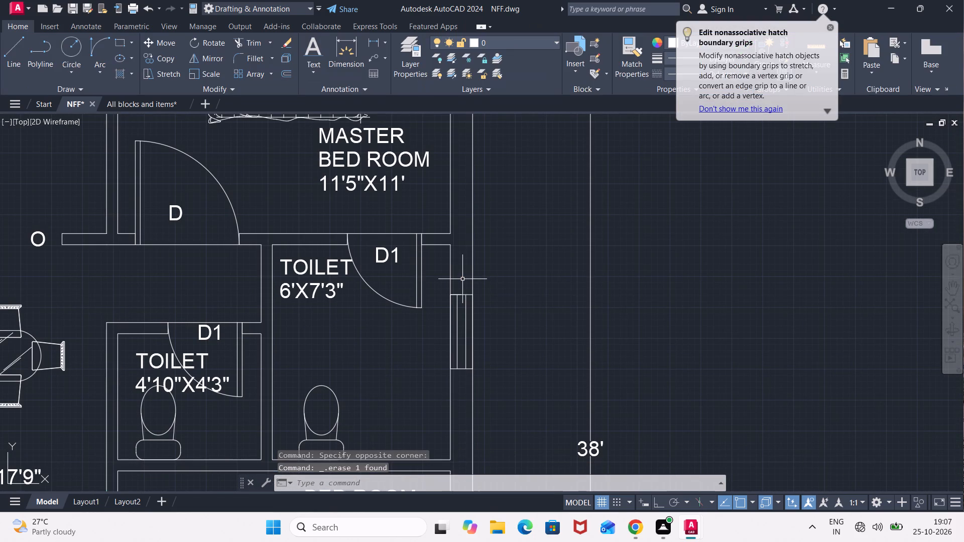
Review the whole floor plan, from the kitchens and master bedrooms down to the passage and staircase.
{"action": "scroll", "coordinate": [462, 278], "scroll_direction": "down", "scroll_amount": 3}
{"action": "middle_click_drag", "start_coordinate": [411, 314], "coordinate": [509, 287]}
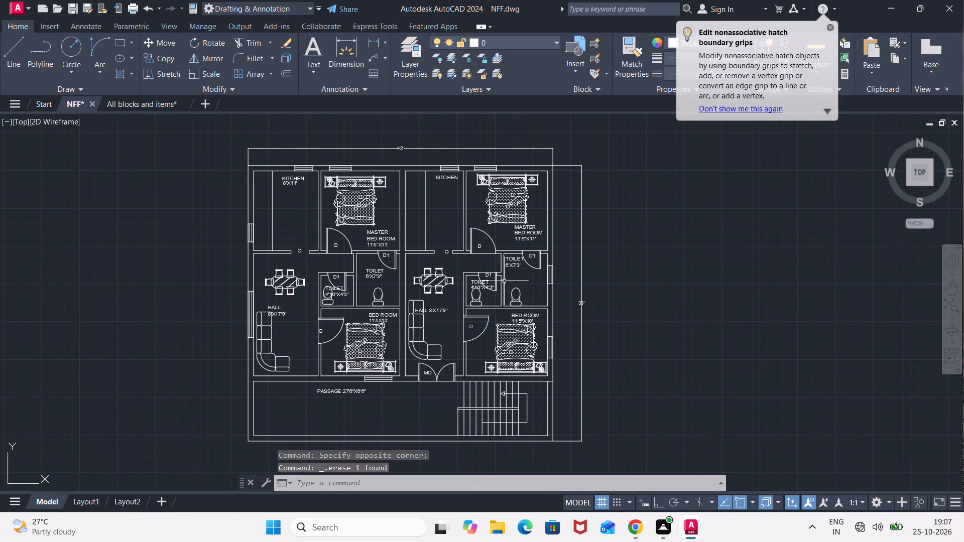
{"action": "scroll", "coordinate": [420, 167], "scroll_direction": "up", "scroll_amount": 1}
{"action": "left_click", "coordinate": [419, 167]}
{"action": "key", "text": "Escape"}
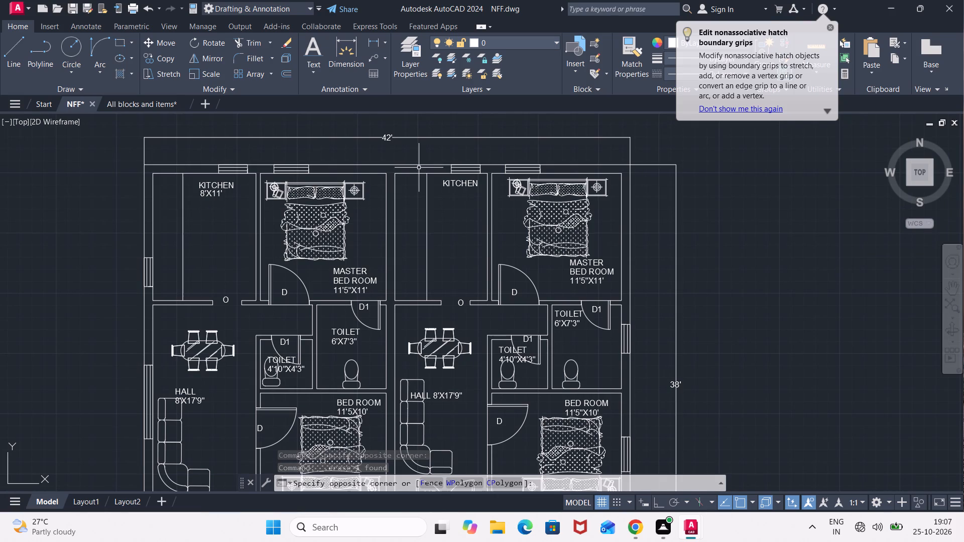
{"action": "scroll", "coordinate": [418, 167], "scroll_direction": "down", "scroll_amount": 1}
{"action": "middle_click_drag", "start_coordinate": [462, 293], "coordinate": [463, 285]}
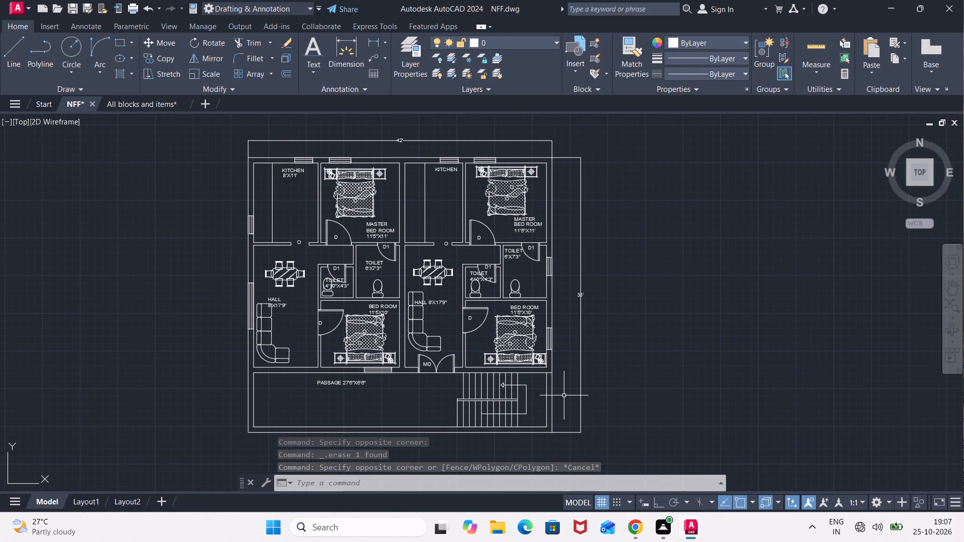
{"action": "middle_click_drag", "start_coordinate": [564, 375], "coordinate": [577, 298]}
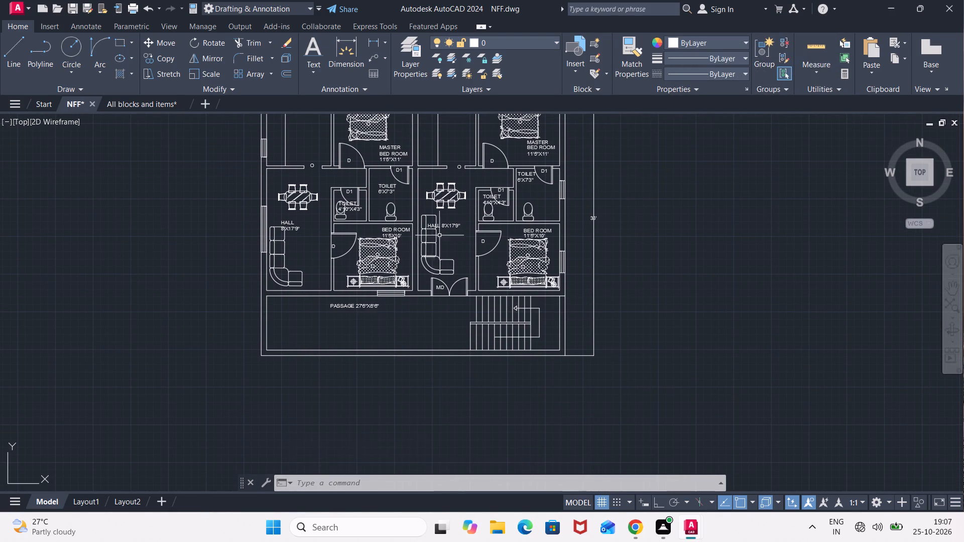
{"action": "middle_click_drag", "start_coordinate": [458, 216], "coordinate": [457, 328]}
{"action": "middle_click_drag", "start_coordinate": [588, 281], "coordinate": [596, 238]}
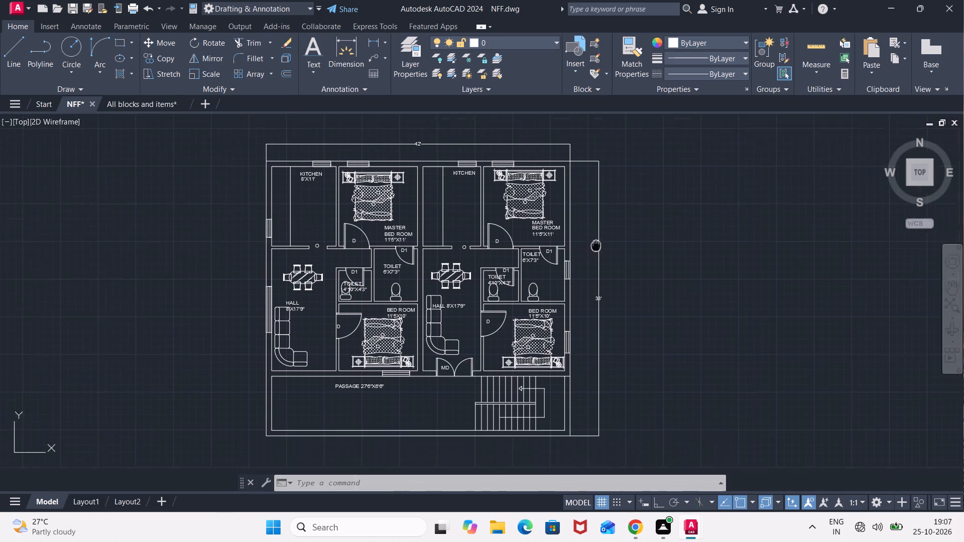
{"action": "middle_click_drag", "start_coordinate": [596, 238], "coordinate": [598, 211]}
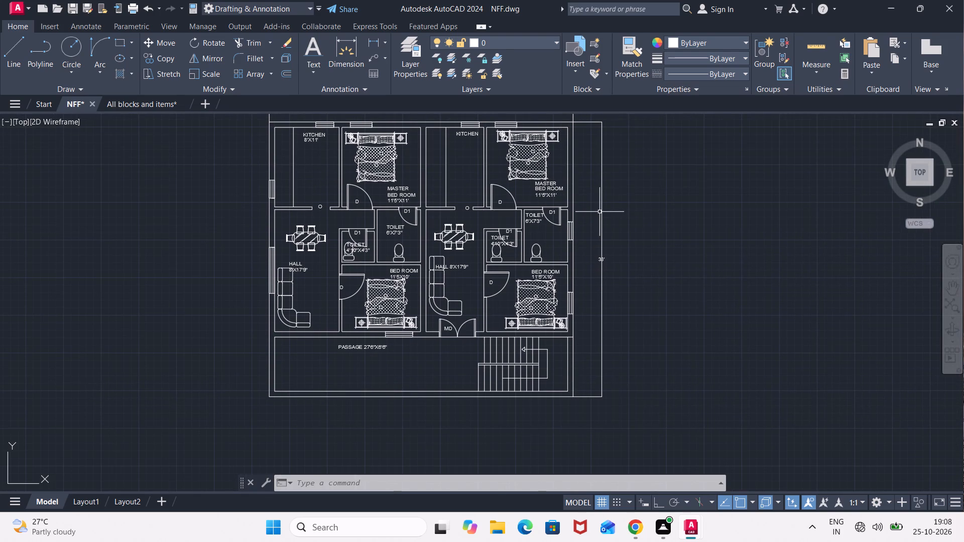
Set up a plot with Microsoft Print to PDF, using a Window plot area that encloses the whole floor plan.
{"action": "key", "text": "ctrl+p"}
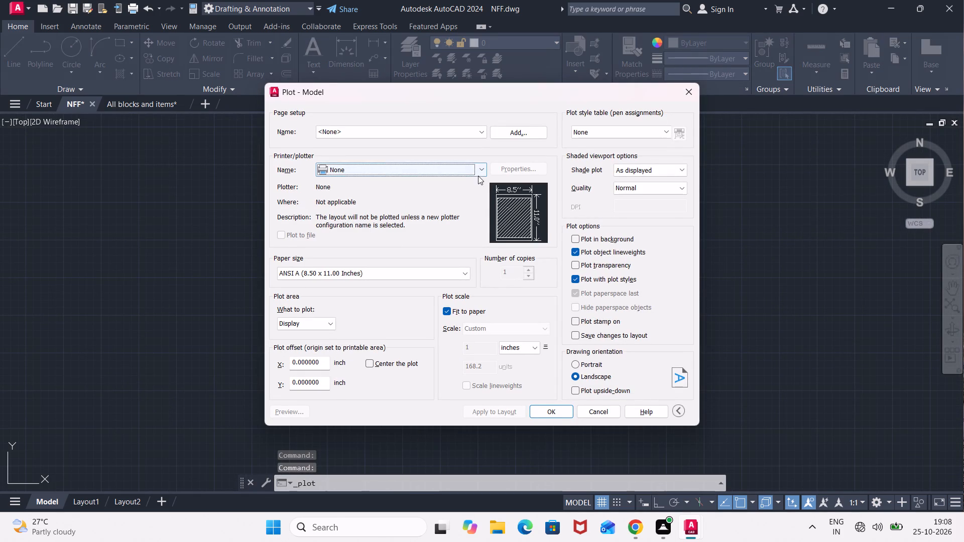
{"action": "left_click", "coordinate": [479, 167]}
{"action": "left_click", "coordinate": [457, 199]}
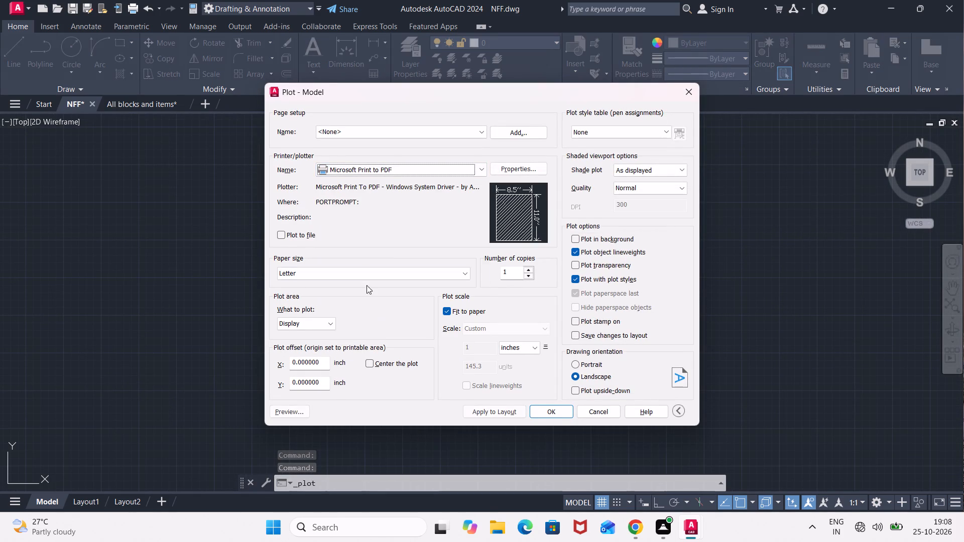
{"action": "left_click", "coordinate": [333, 325]}
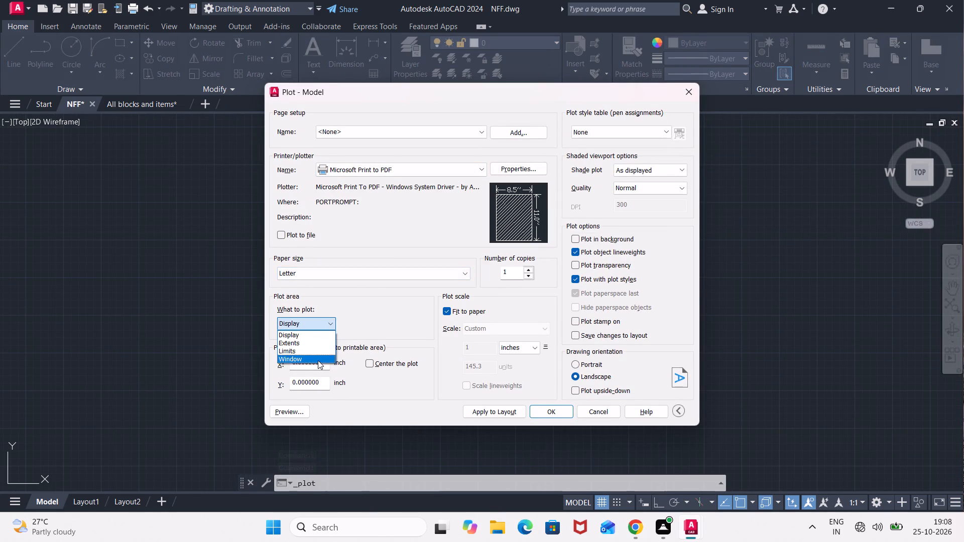
{"action": "left_click", "coordinate": [318, 362]}
{"action": "scroll", "coordinate": [371, 233], "scroll_direction": "down", "scroll_amount": 2}
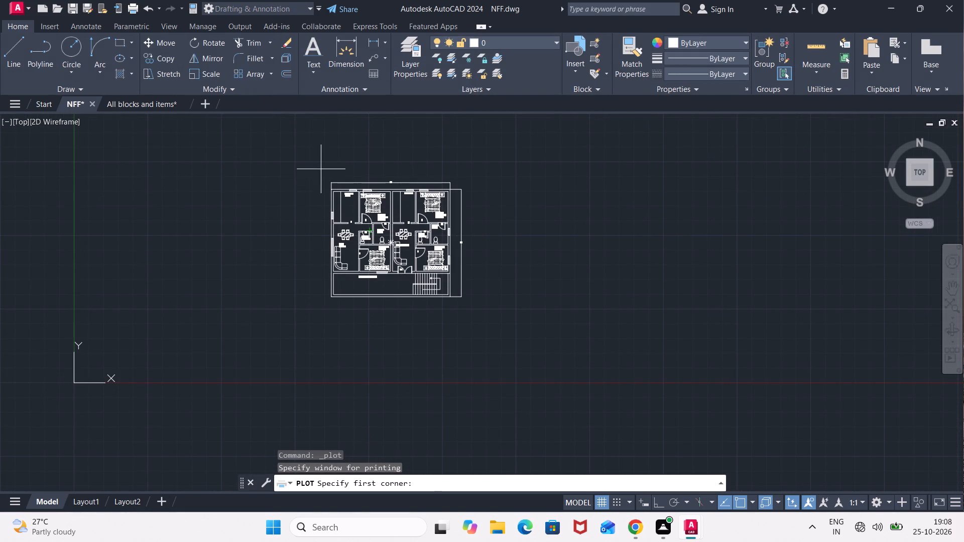
{"action": "left_click", "coordinate": [322, 163]}
{"action": "left_click", "coordinate": [485, 316]}
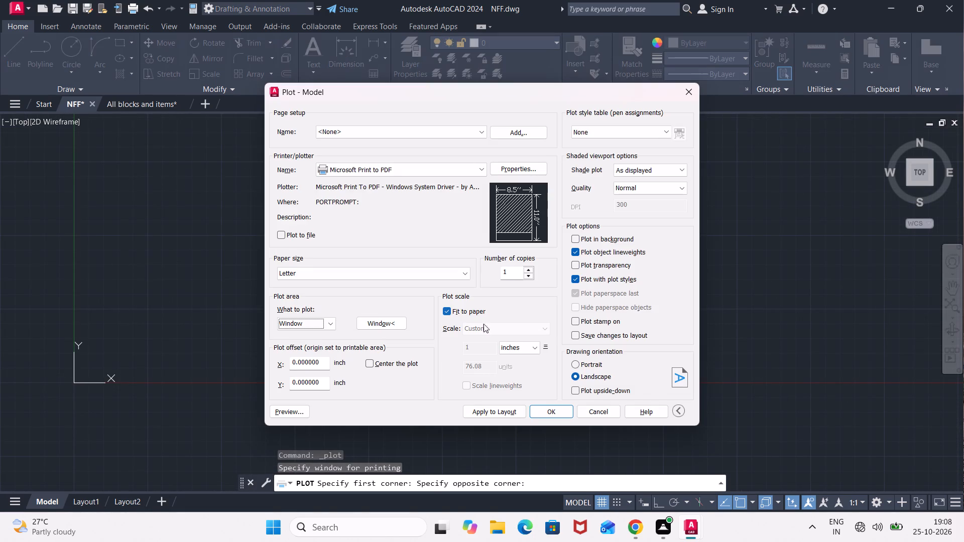
Run the plot and save the PDF output as NFF in the Documents folder.
{"action": "left_click", "coordinate": [548, 412]}
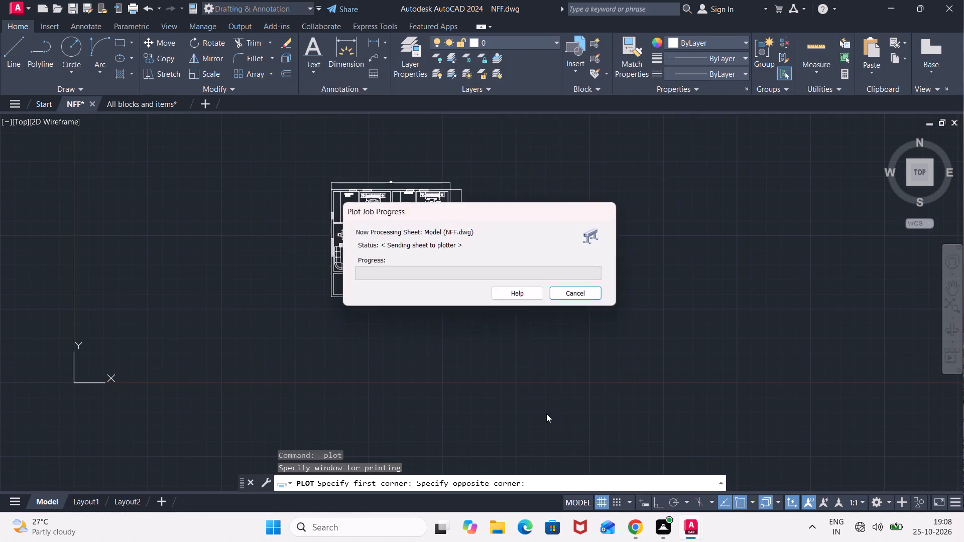
{"action": "left_click", "coordinate": [482, 294]}
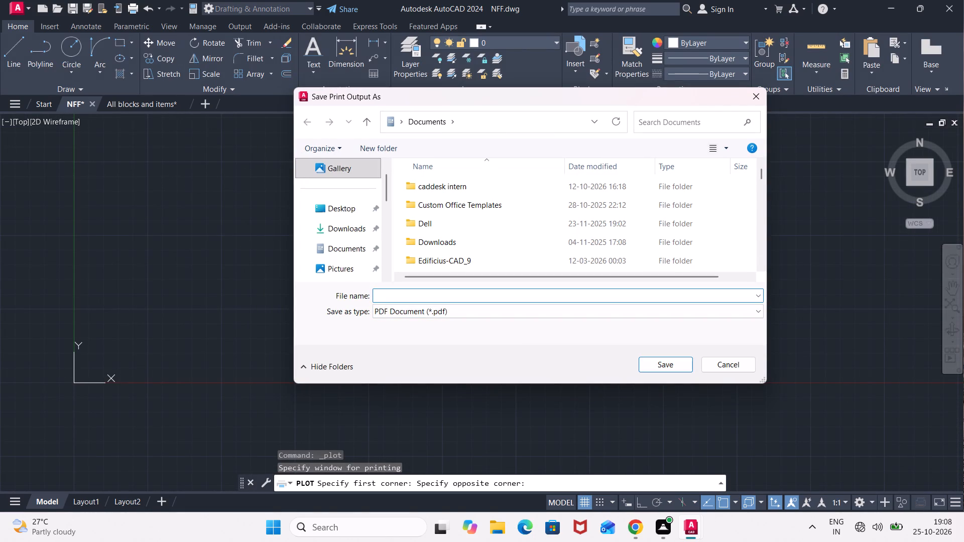
{"action": "key", "text": "n"}
{"action": "type", "text": "FF"}
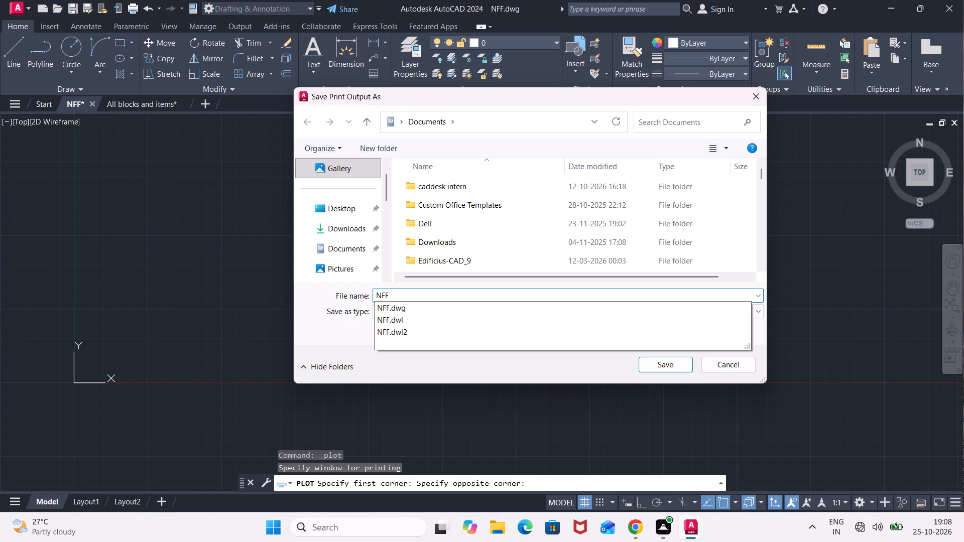
{"action": "key", "text": "Return"}
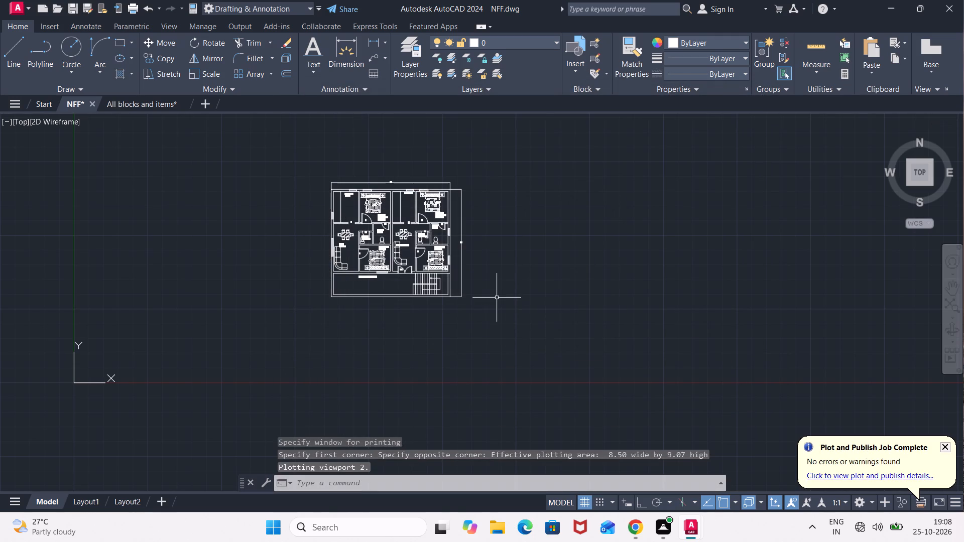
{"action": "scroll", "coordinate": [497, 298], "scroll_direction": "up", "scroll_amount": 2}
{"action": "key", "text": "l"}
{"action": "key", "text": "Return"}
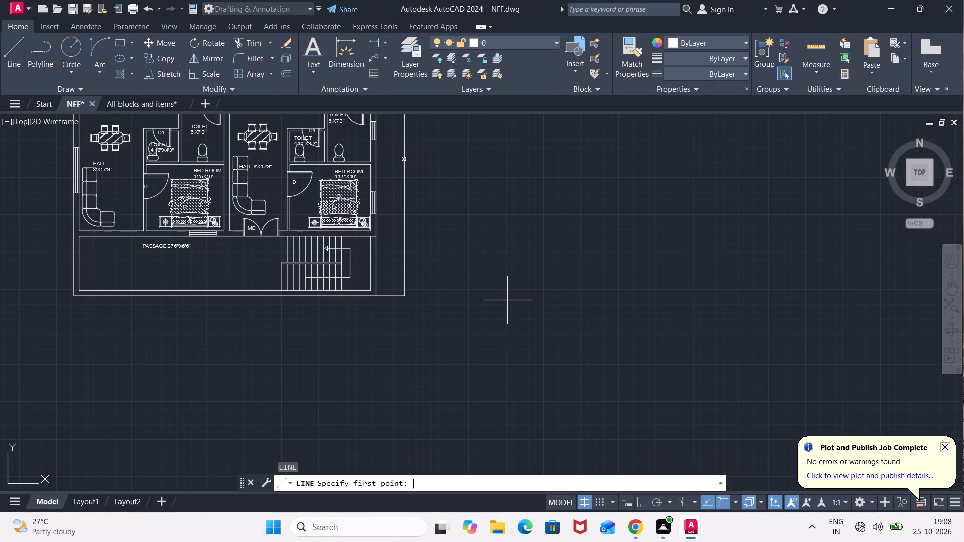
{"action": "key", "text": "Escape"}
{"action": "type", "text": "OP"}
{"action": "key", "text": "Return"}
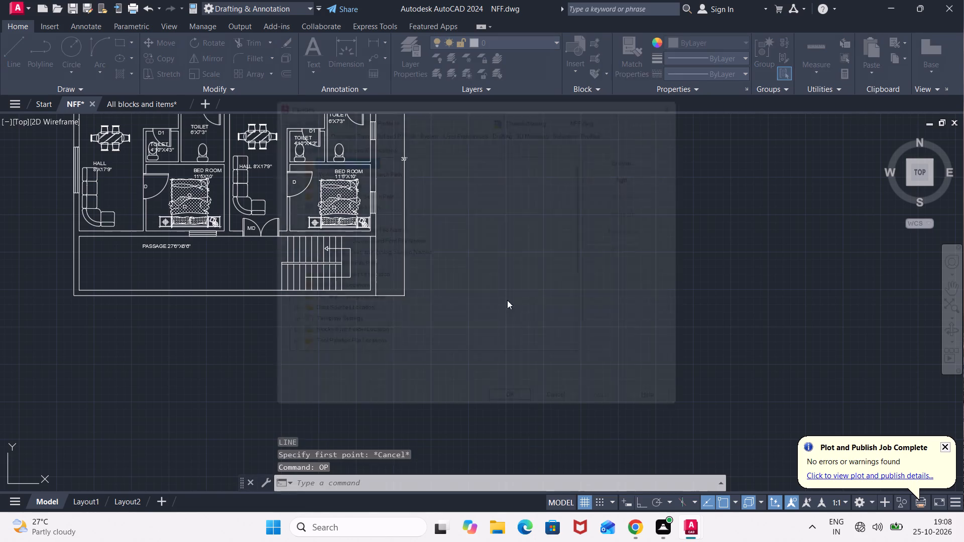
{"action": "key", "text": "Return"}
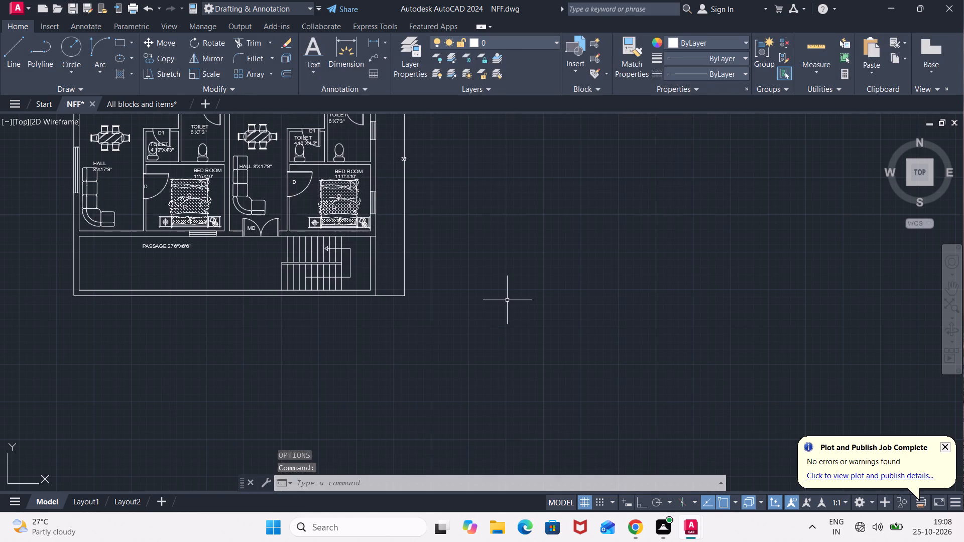
Save the floor plan drawing.
{"action": "key", "text": "ctrl+s"}
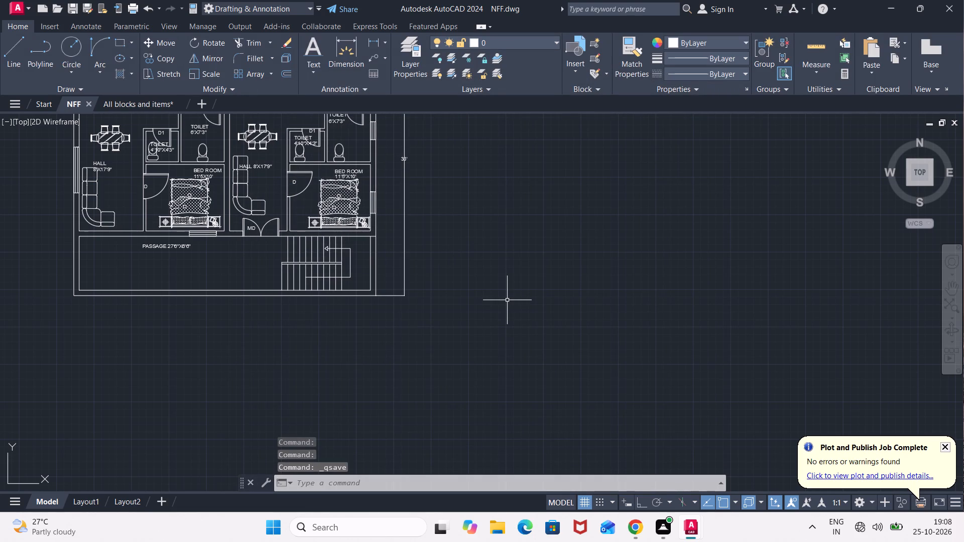
Quit the program, saving the changes to NFF.dwg and discarding those to All blocks and items.dwg.
{"action": "scroll", "coordinate": [506, 301], "scroll_direction": "down", "scroll_amount": 1}
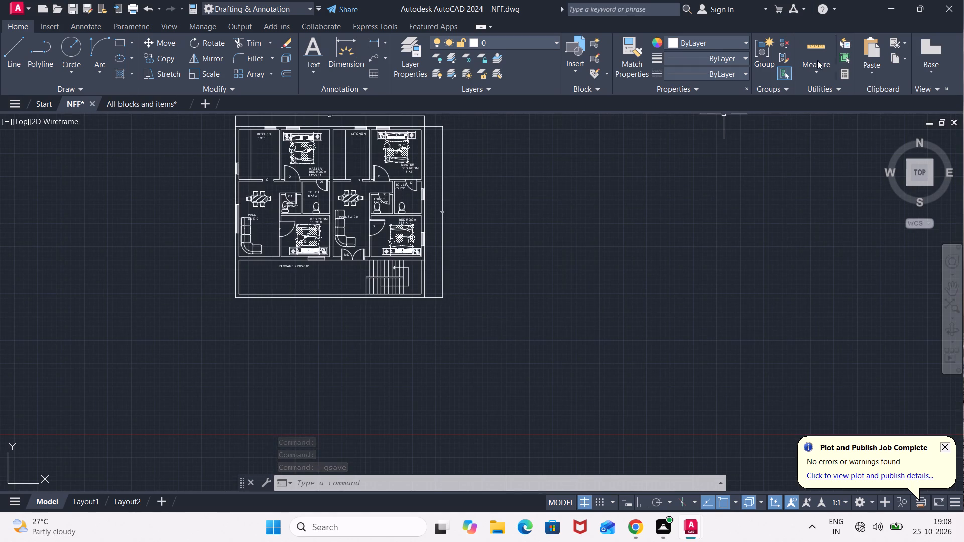
{"action": "left_click", "coordinate": [941, 2]}
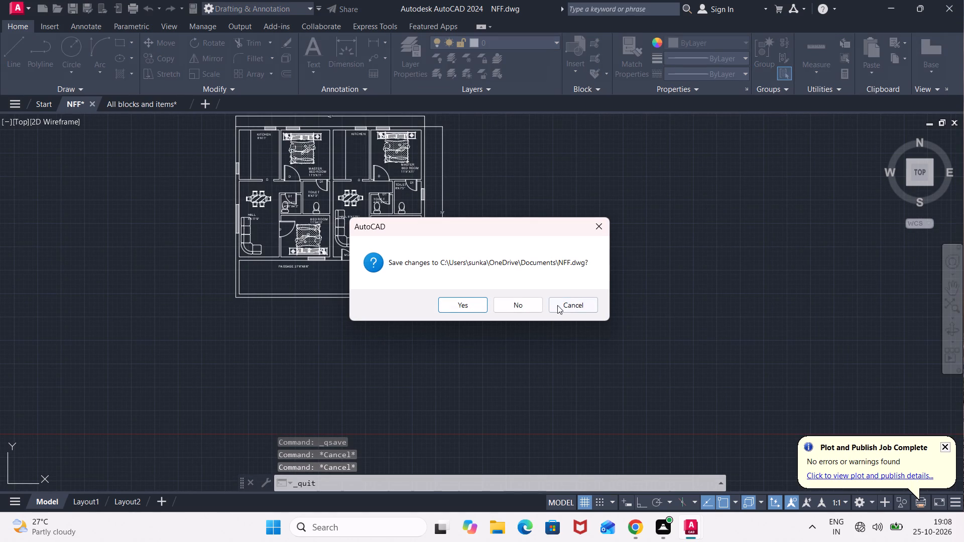
{"action": "left_click", "coordinate": [470, 305]}
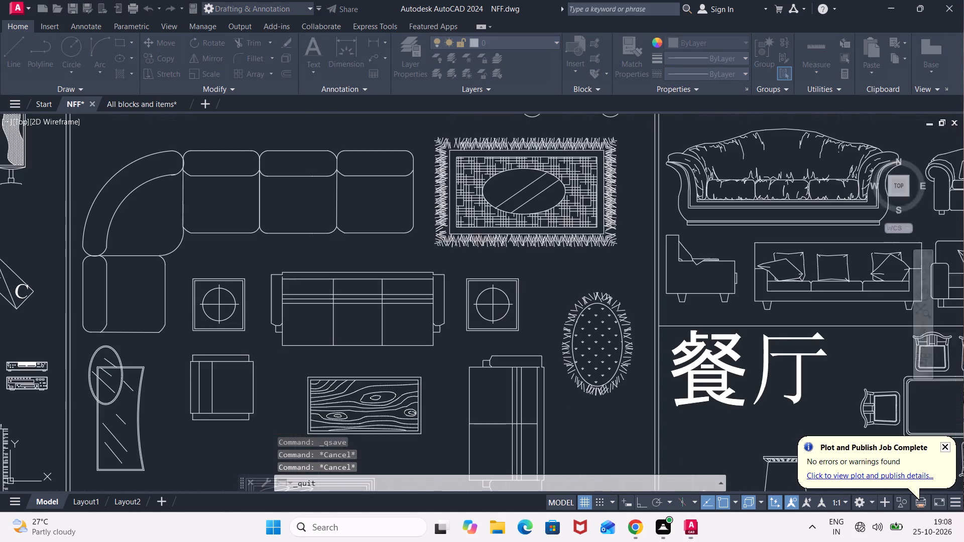
{"action": "left_click", "coordinate": [525, 302]}
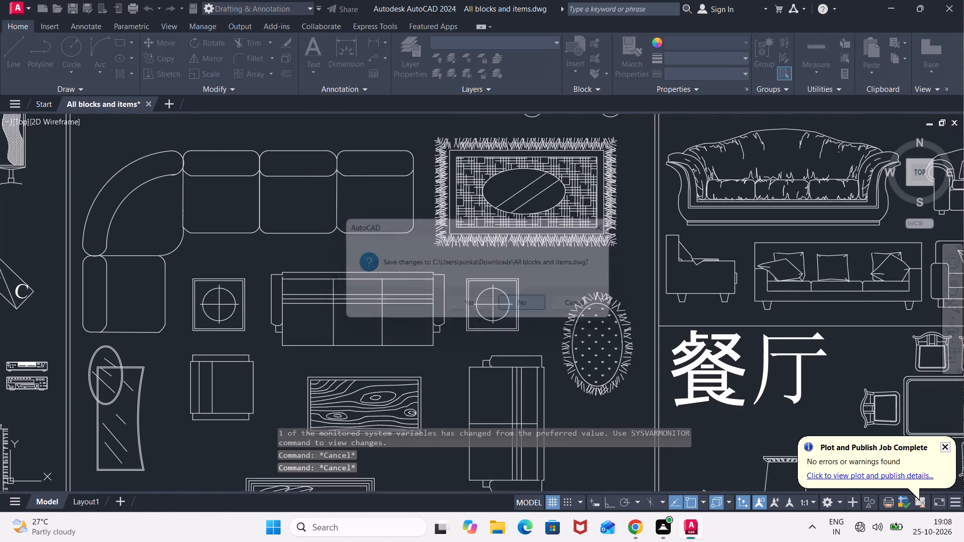